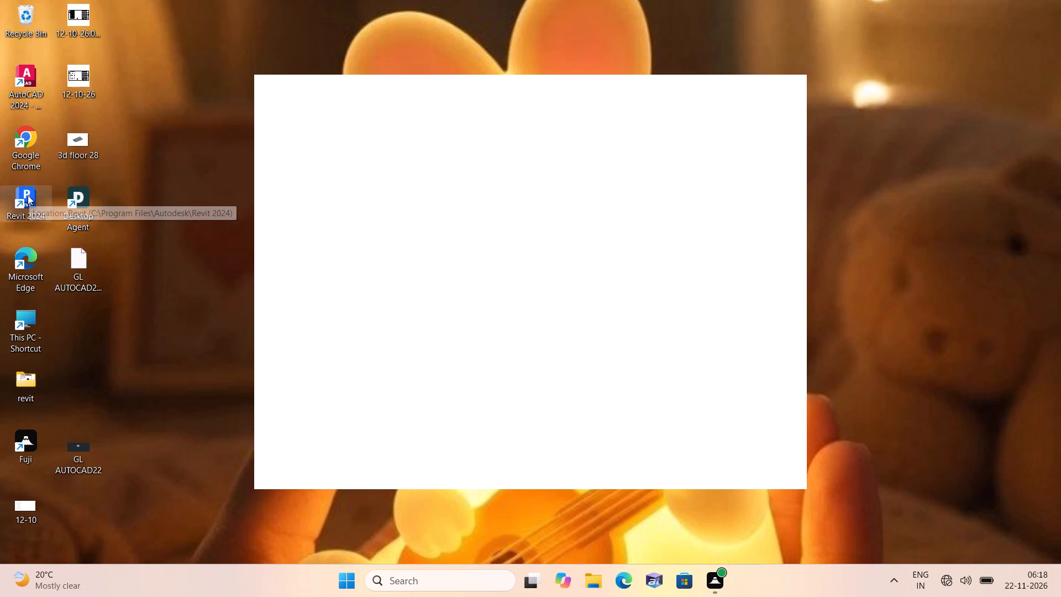
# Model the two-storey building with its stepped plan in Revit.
# Launch Revit 2024 from the desktop.
pyautogui.tripleClick(28, 195)
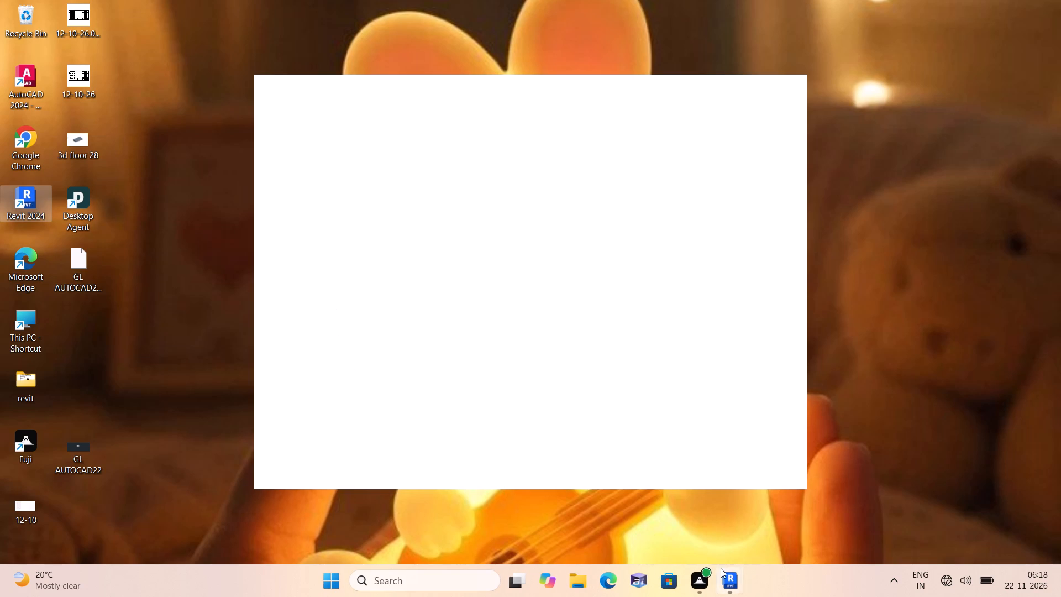
# Close the two extra Revit 2024 windows so that only one instance stays open on its Home page.
pyautogui.click(736, 584)
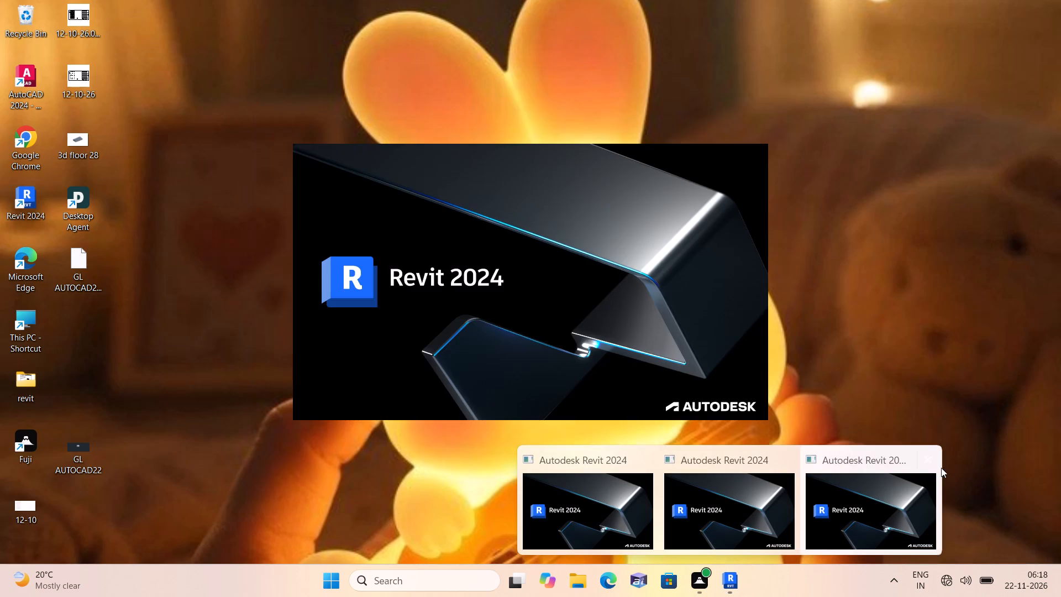
pyautogui.click(933, 458)
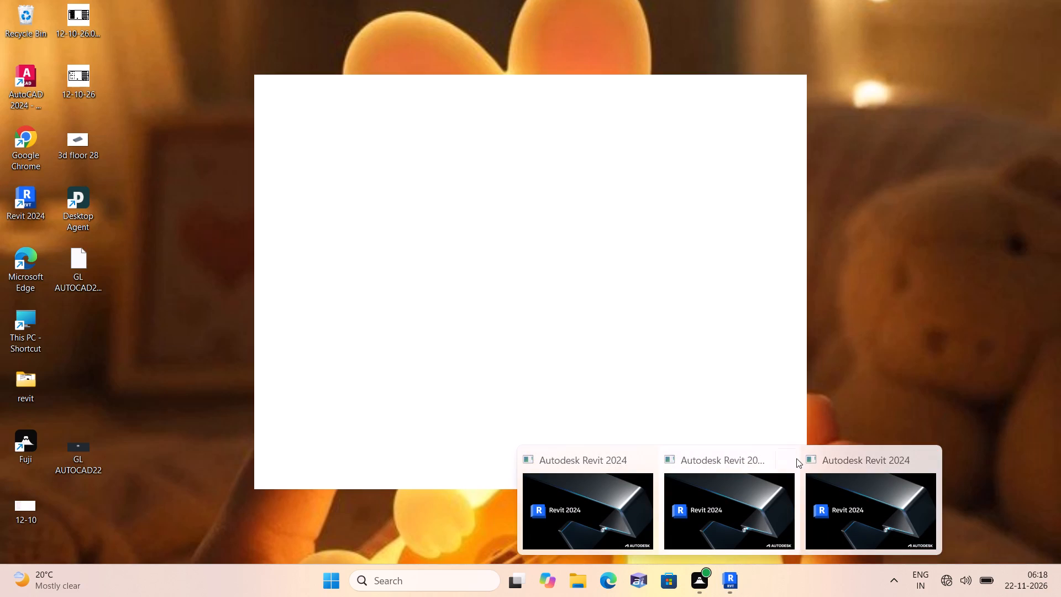
pyautogui.click(785, 457)
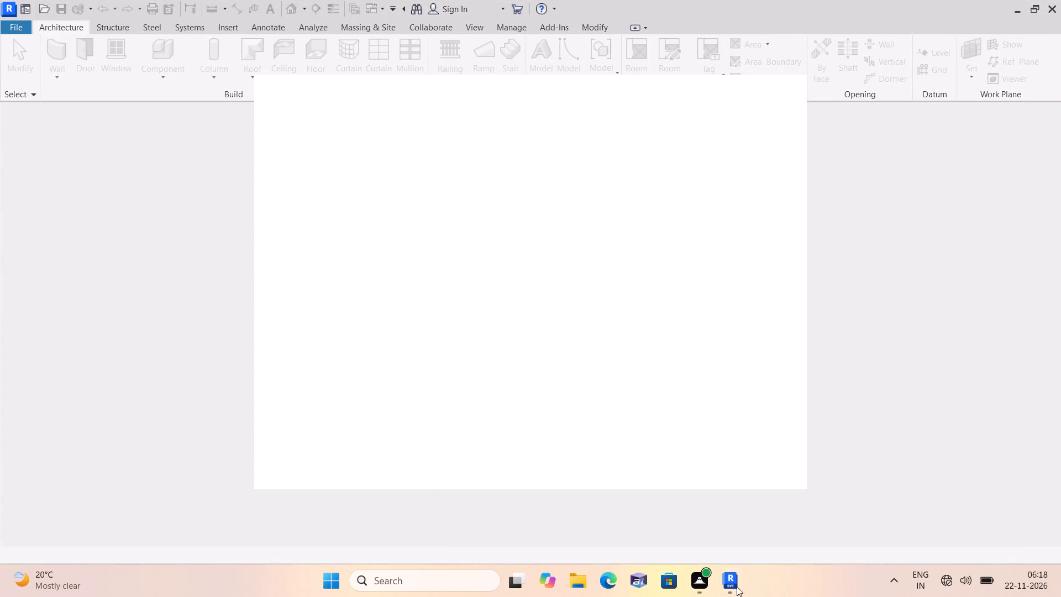
pyautogui.click(726, 582)
pyautogui.click(786, 464)
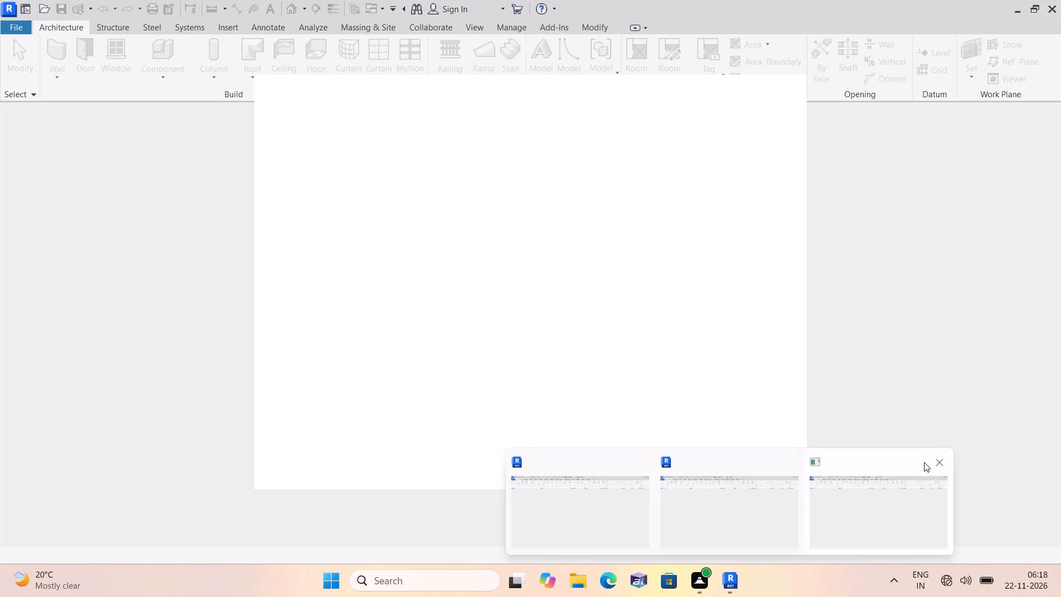
pyautogui.click(939, 464)
pyautogui.click(939, 464)
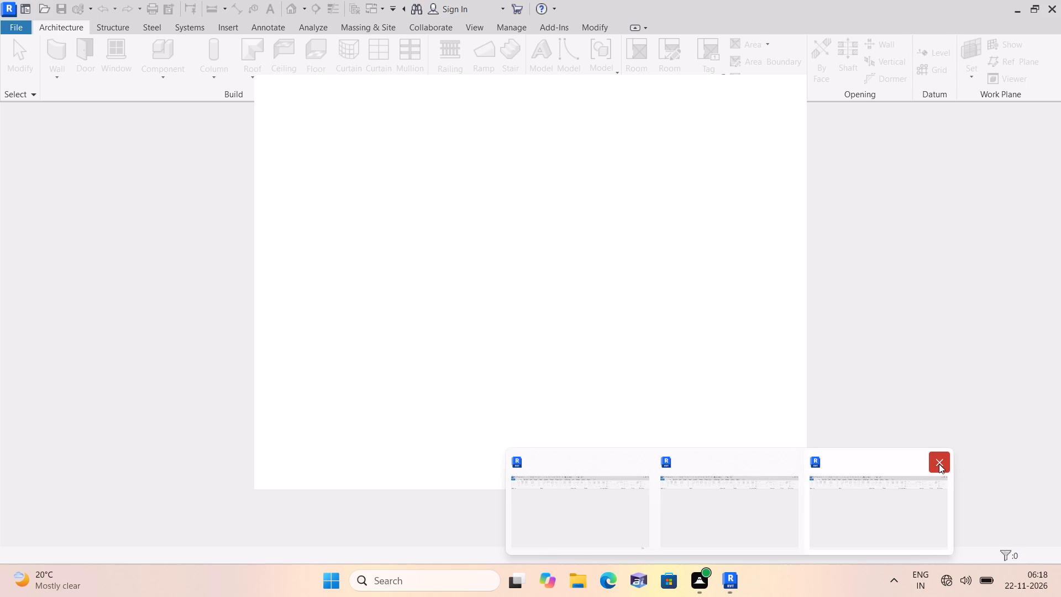
pyautogui.click(939, 464)
pyautogui.click(939, 464)
pyautogui.tripleClick(939, 464)
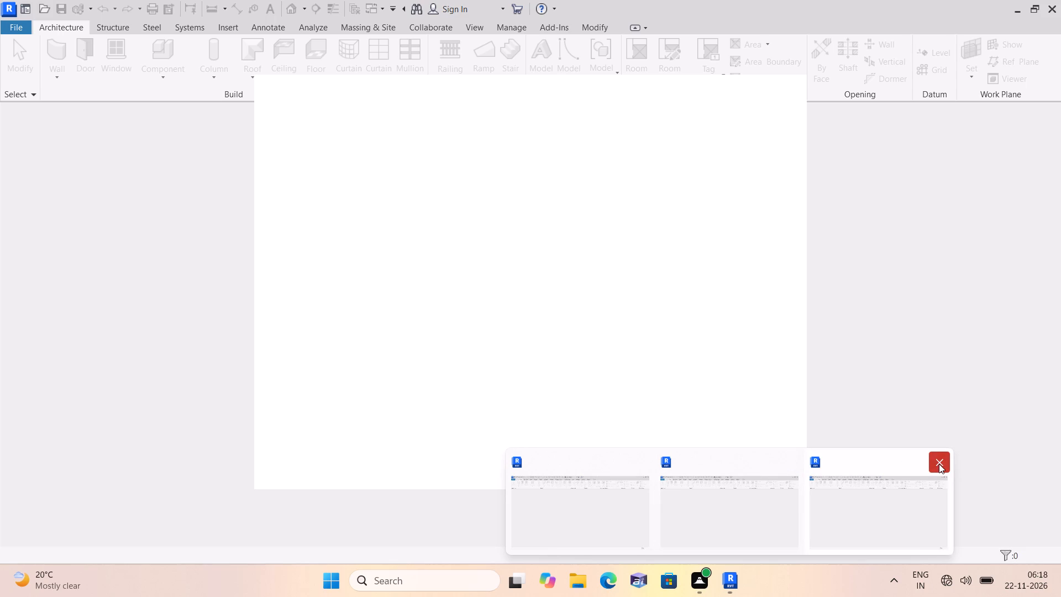
pyautogui.click(939, 464)
pyautogui.click(939, 463)
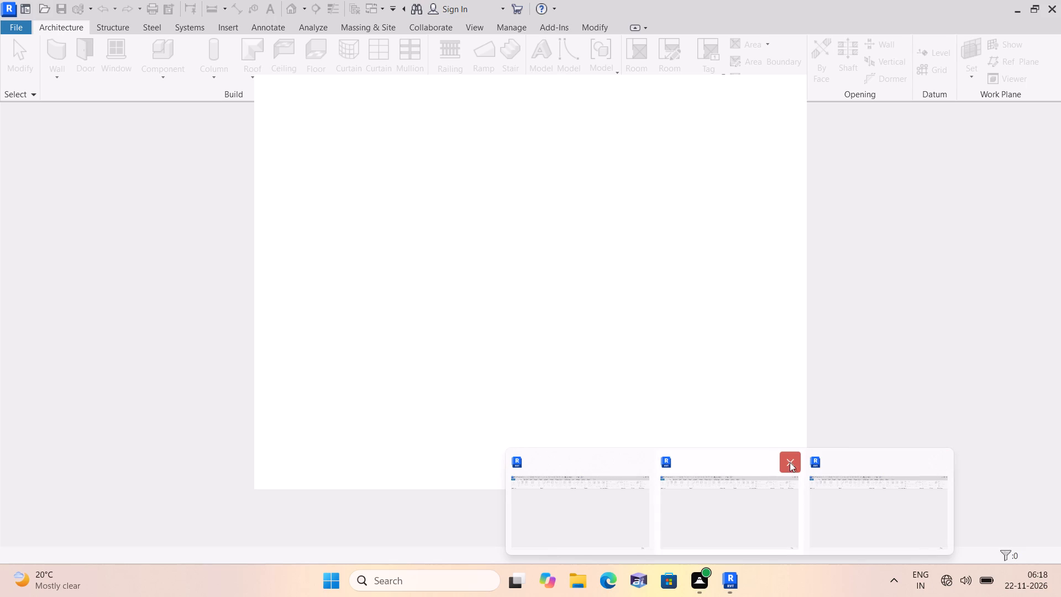
pyautogui.click(791, 462)
pyautogui.click(794, 464)
pyautogui.click(933, 459)
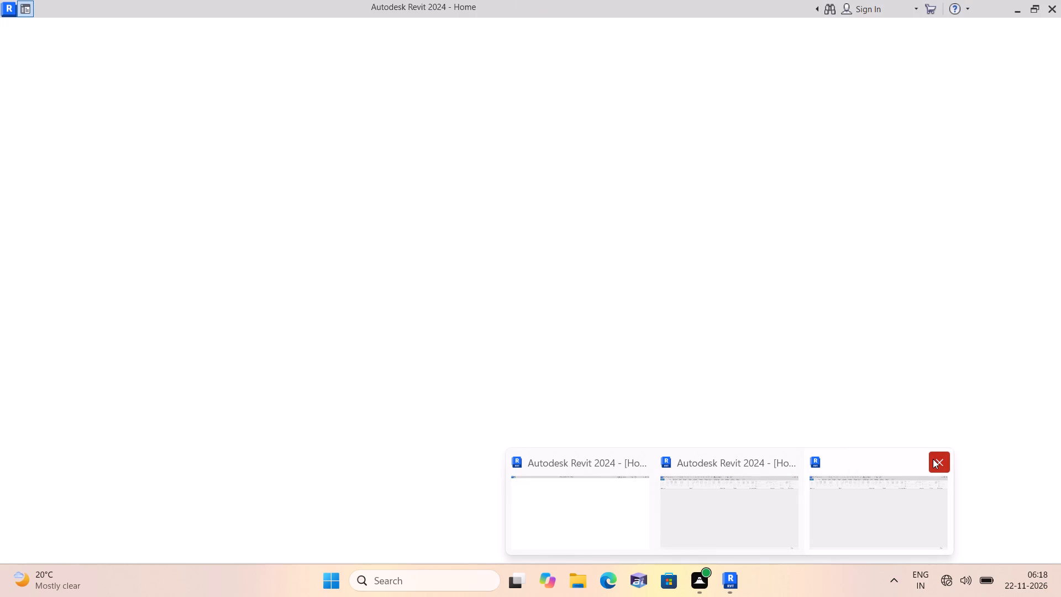
pyautogui.click(936, 459)
pyautogui.click(939, 459)
pyautogui.click(939, 459)
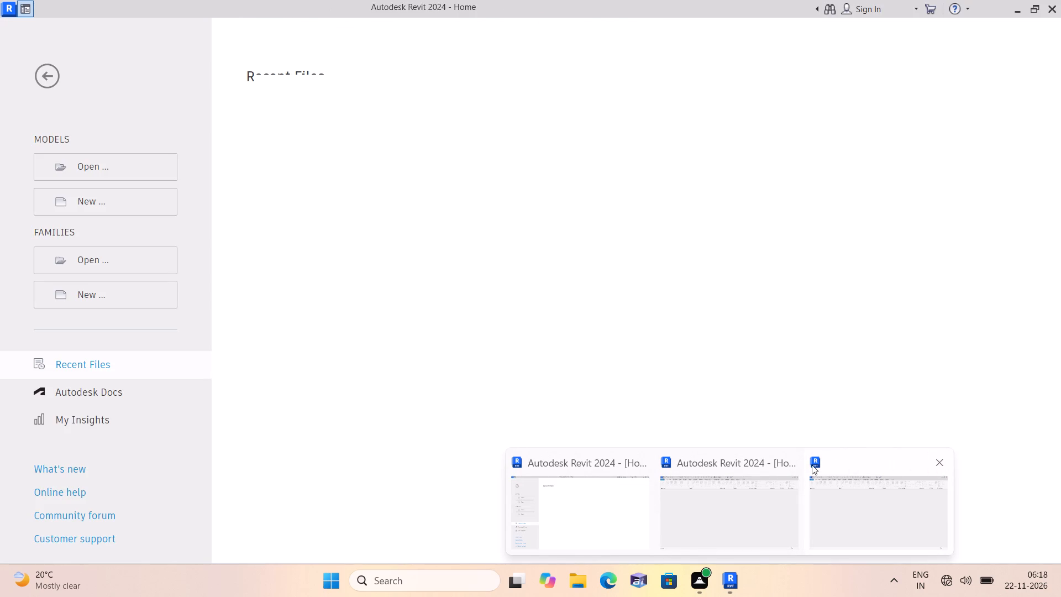
pyautogui.click(871, 461)
pyautogui.moveTo(871, 461); pyautogui.dragTo(863, 462)
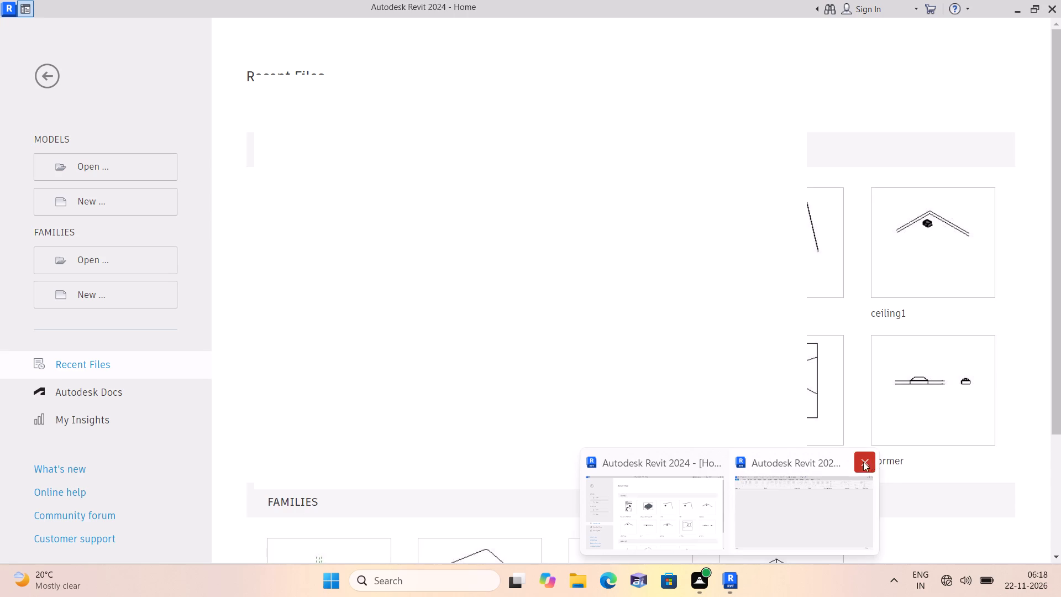
pyautogui.moveTo(863, 462); pyautogui.dragTo(863, 462)
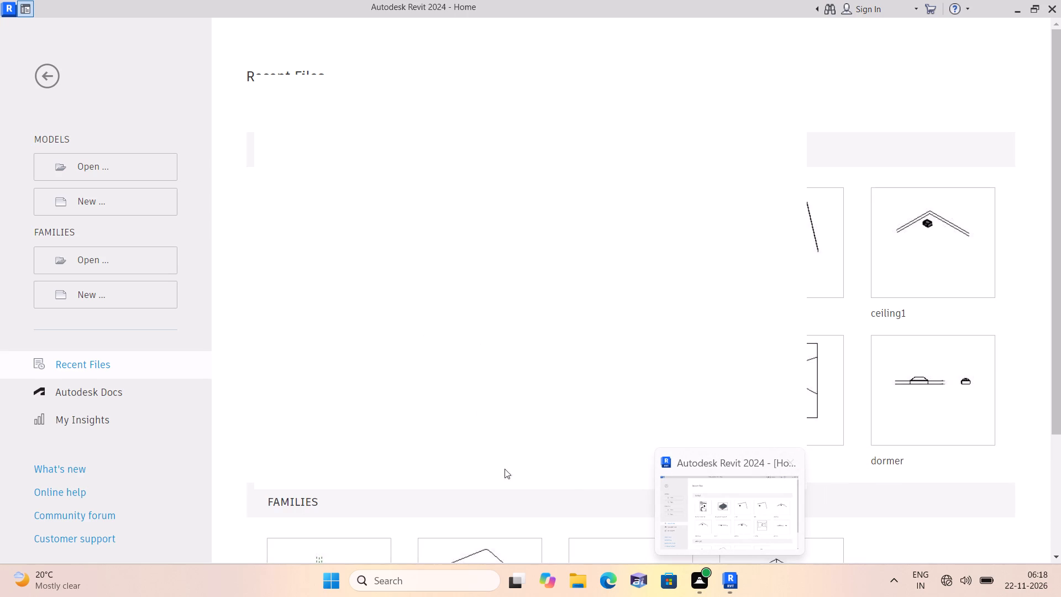
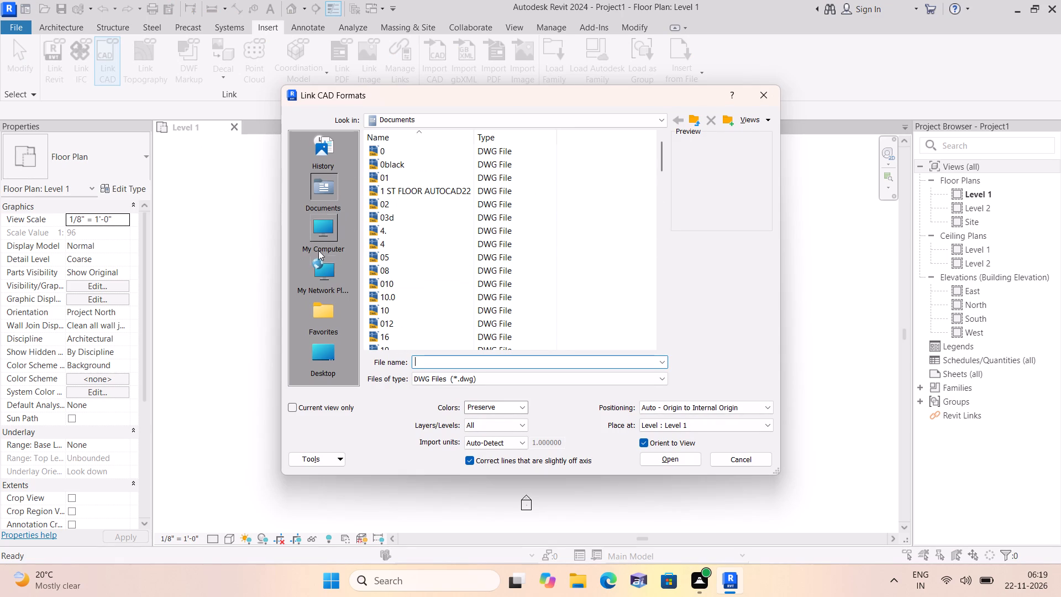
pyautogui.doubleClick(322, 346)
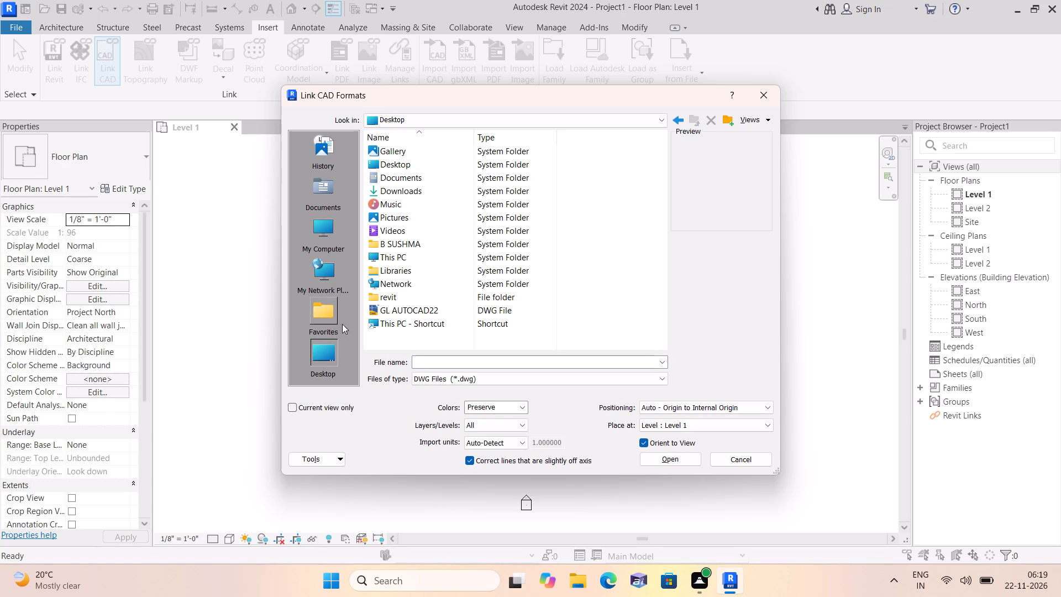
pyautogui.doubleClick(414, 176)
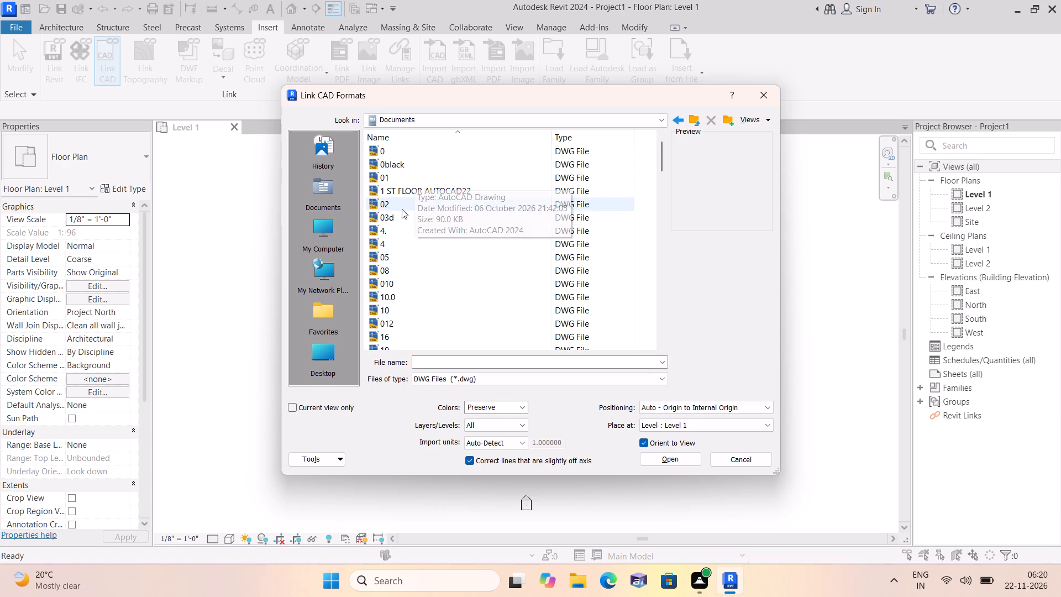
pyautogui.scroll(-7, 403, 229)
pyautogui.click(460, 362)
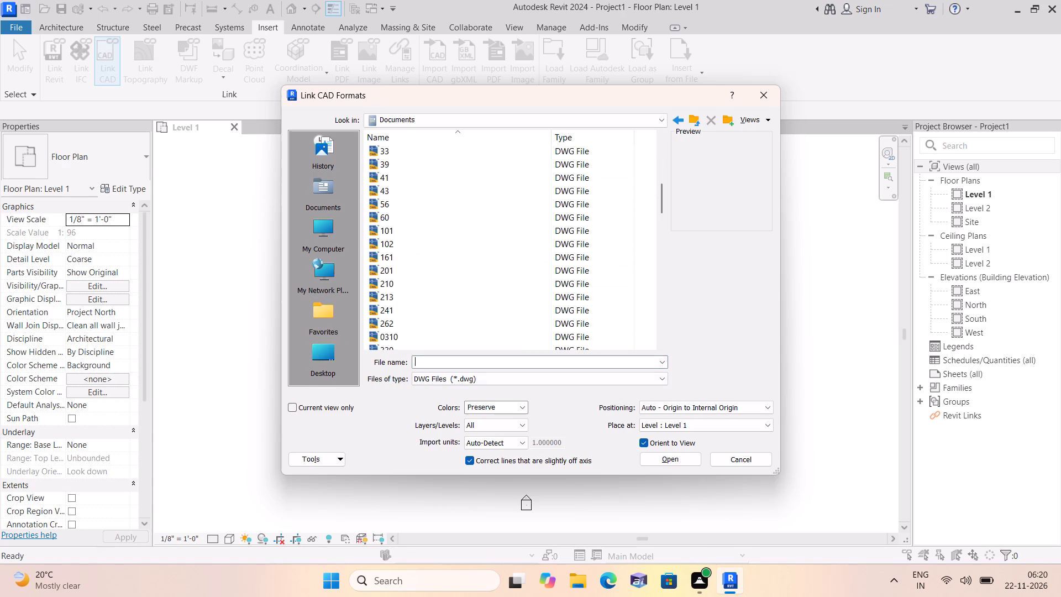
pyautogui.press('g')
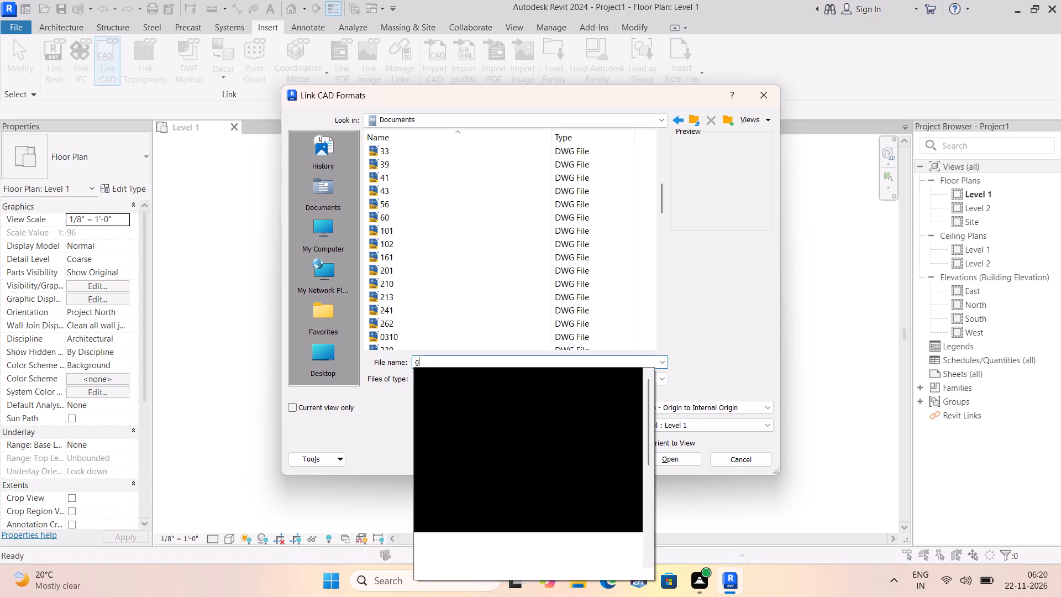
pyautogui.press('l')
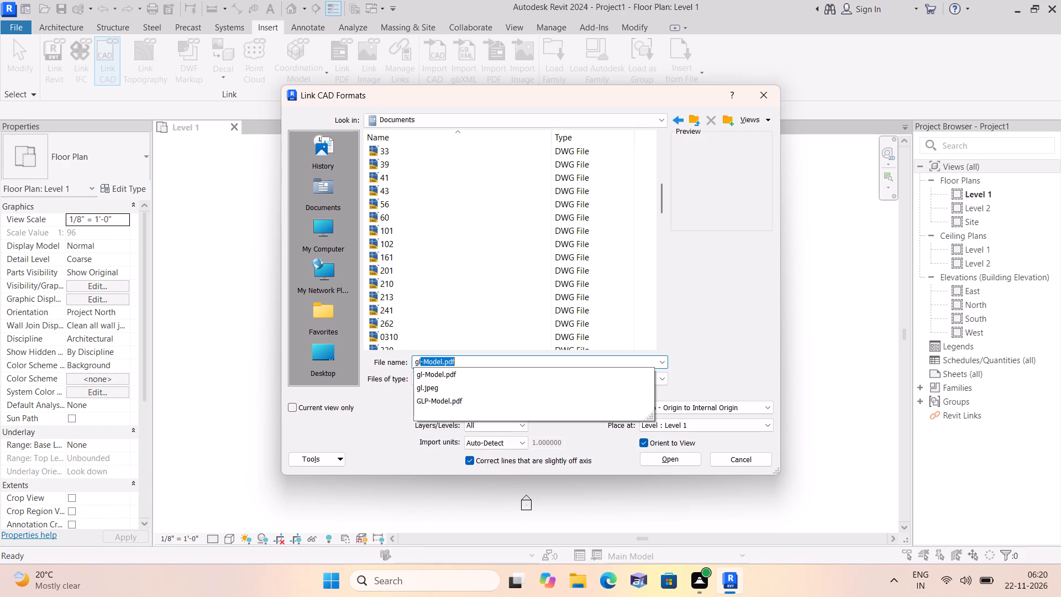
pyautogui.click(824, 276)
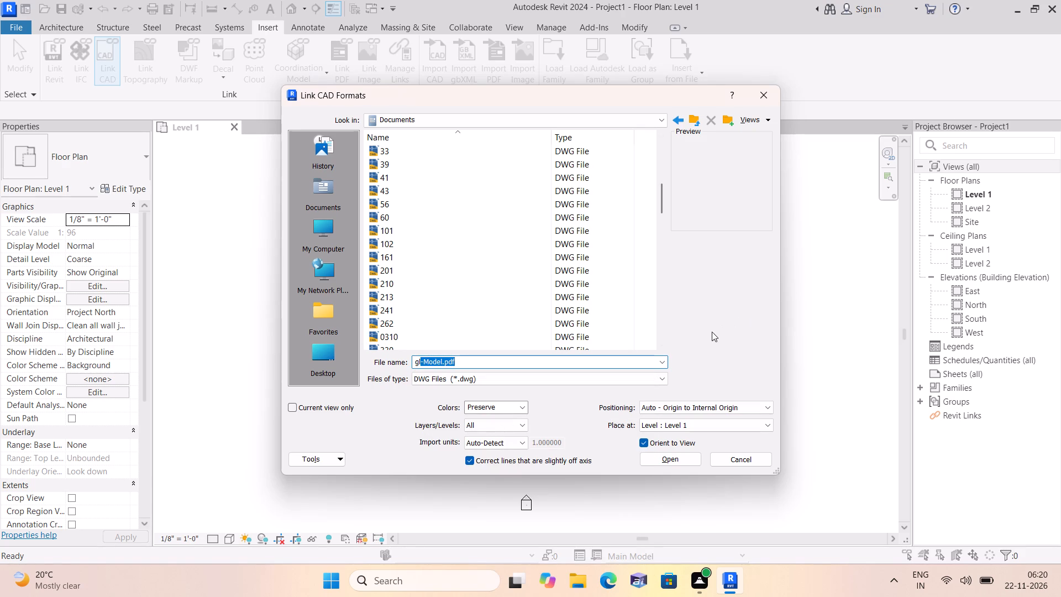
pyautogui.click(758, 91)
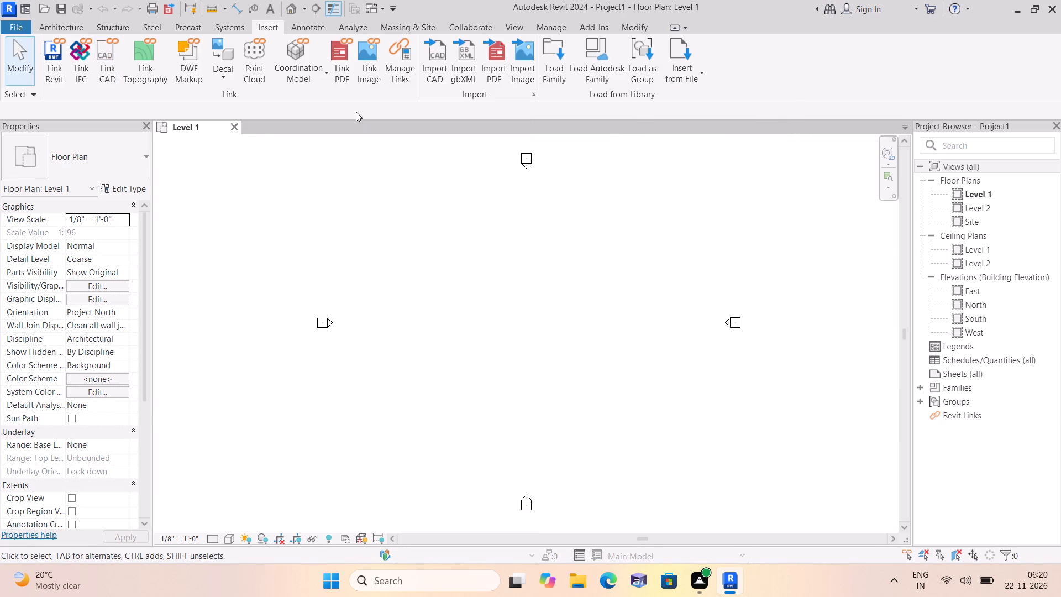
# Start Link CAD and look through the DWG files in the Documents folder for the GL AUTOCAD drawing.
pyautogui.click(107, 53)
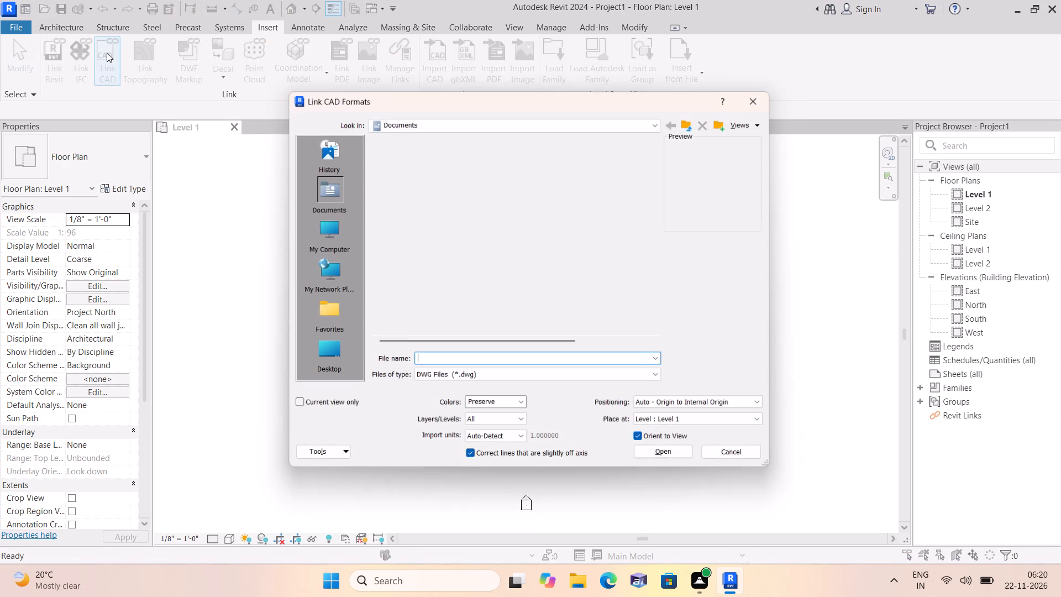
pyautogui.scroll(1, 325, 193)
pyautogui.doubleClick(325, 192)
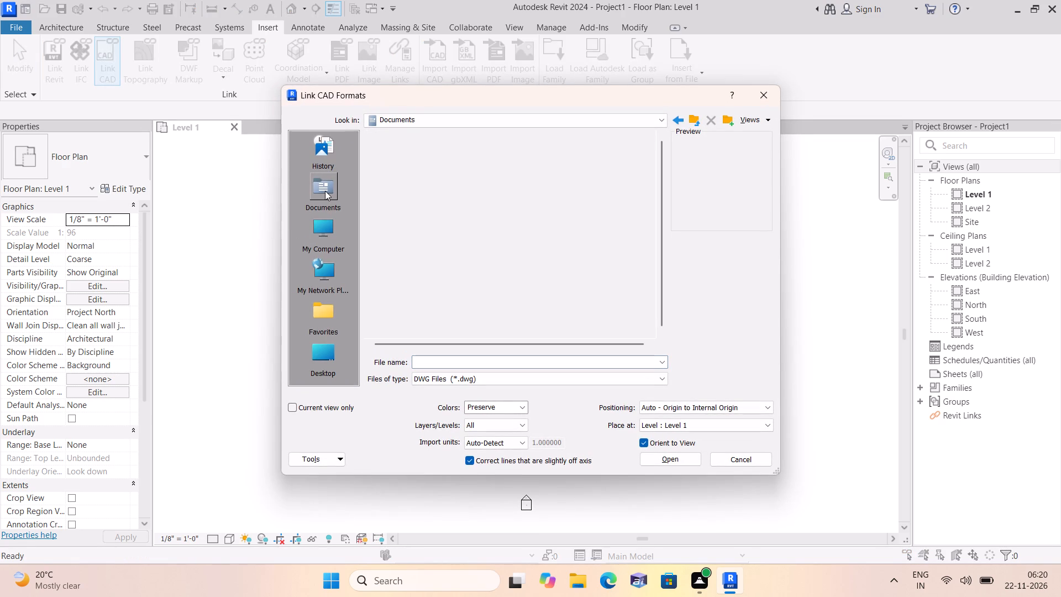
pyautogui.scroll(-7, 399, 188)
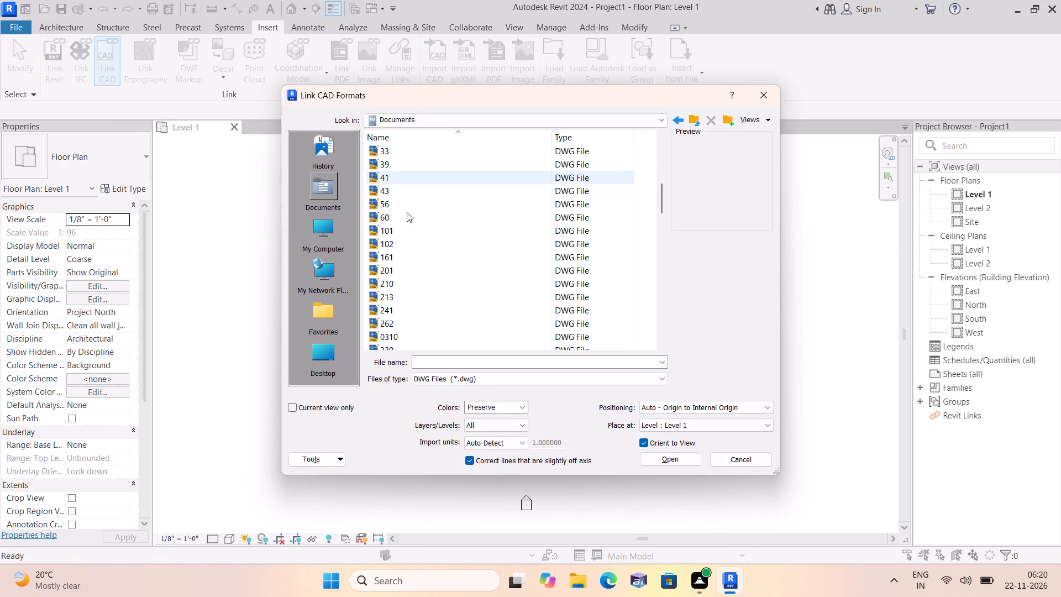
pyautogui.scroll(-13, 407, 212)
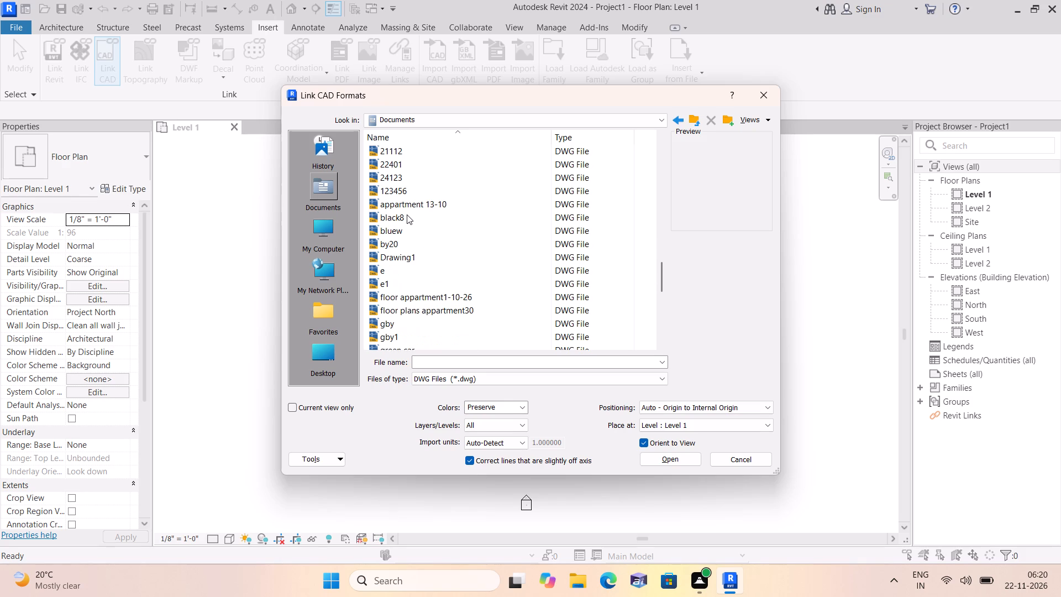
pyautogui.scroll(-4, 407, 214)
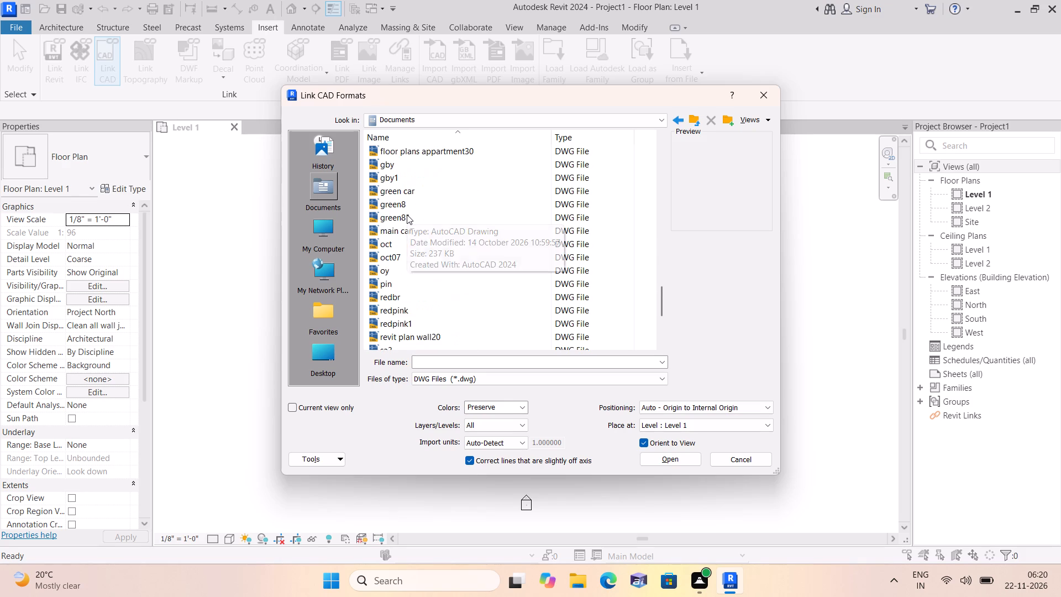
pyautogui.scroll(-1, 407, 214)
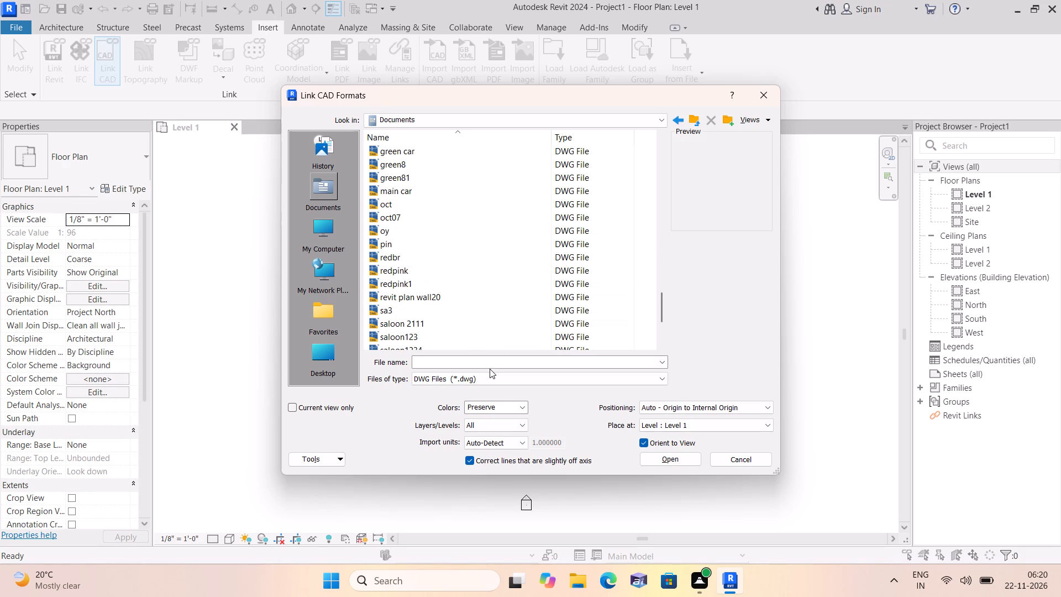
pyautogui.click(489, 365)
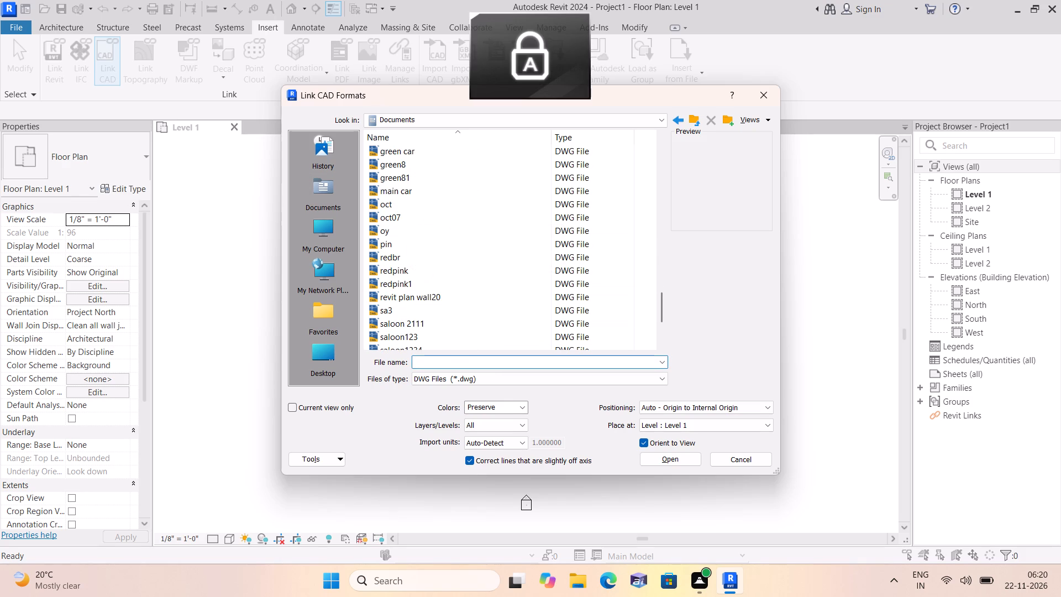
pyautogui.press('g')
pyautogui.press('l')
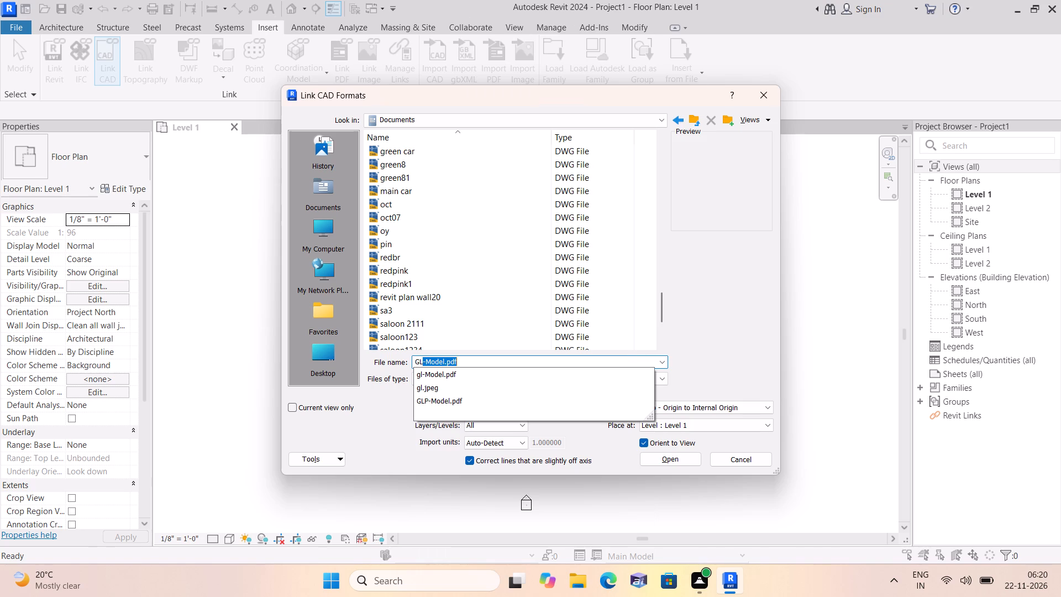
pyautogui.press('space')
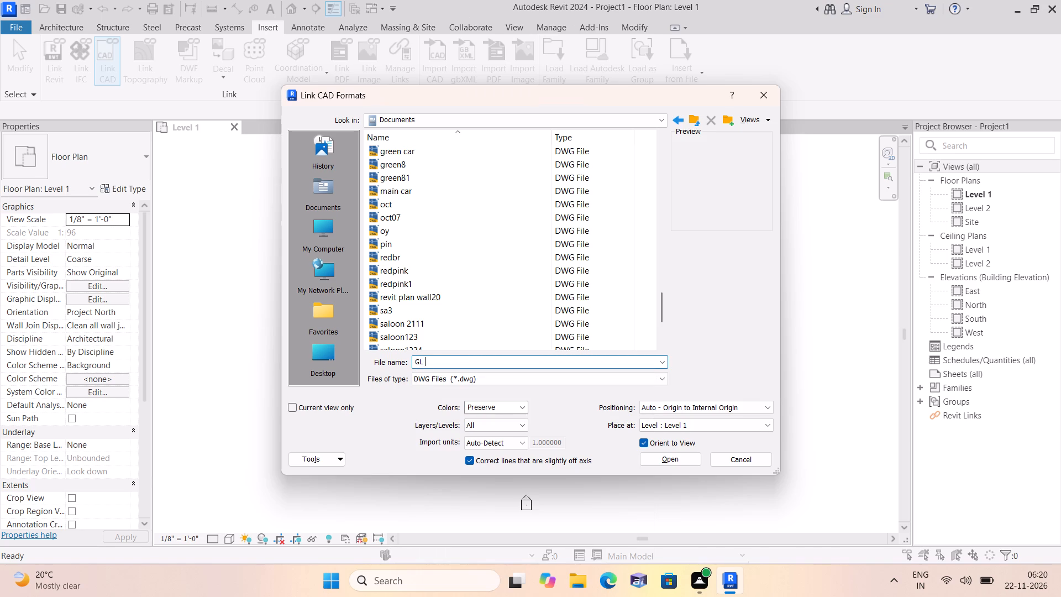
pyautogui.write('AU')
pyautogui.press('BackSpace')
pyautogui.press('BackSpace')
pyautogui.press('BackSpace')
pyautogui.press('BackSpace')
pyautogui.press('BackSpace')
pyautogui.press('BackSpace')
pyautogui.press('BackSpace')
pyautogui.press('BackSpace')
pyautogui.press('BackSpace')
pyautogui.press('BackSpace')
pyautogui.press('BackSpace')
pyautogui.press('BackSpace')
pyautogui.press('BackSpace')
# Link GL AUTOCAD22.dwg from the Desktop folder into the Level 1 plan with Auto - Center to Center positioning.
pyautogui.doubleClick(325, 354)
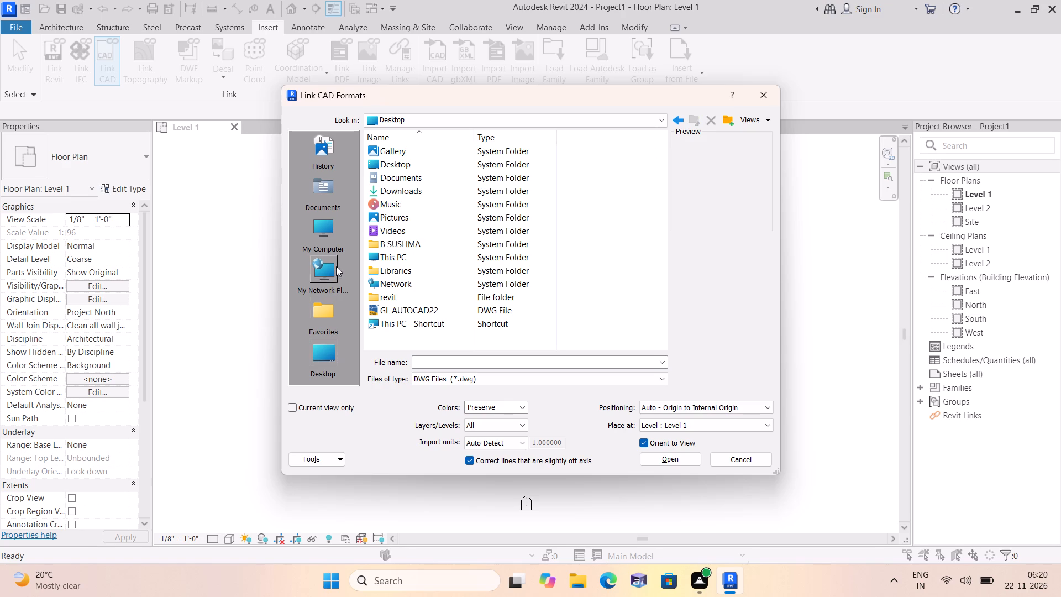
pyautogui.doubleClick(401, 167)
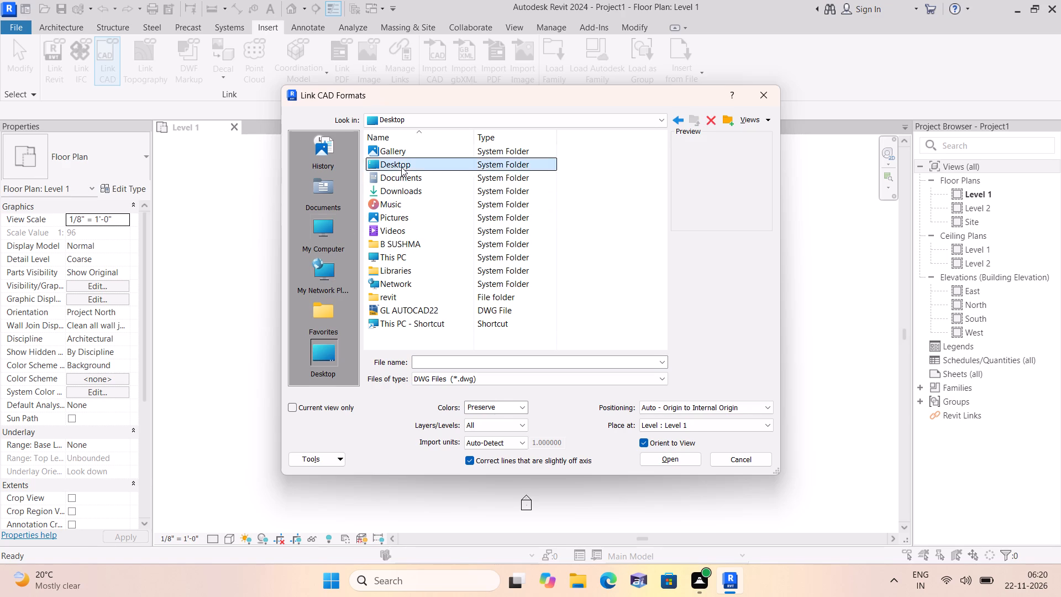
pyautogui.click(407, 161)
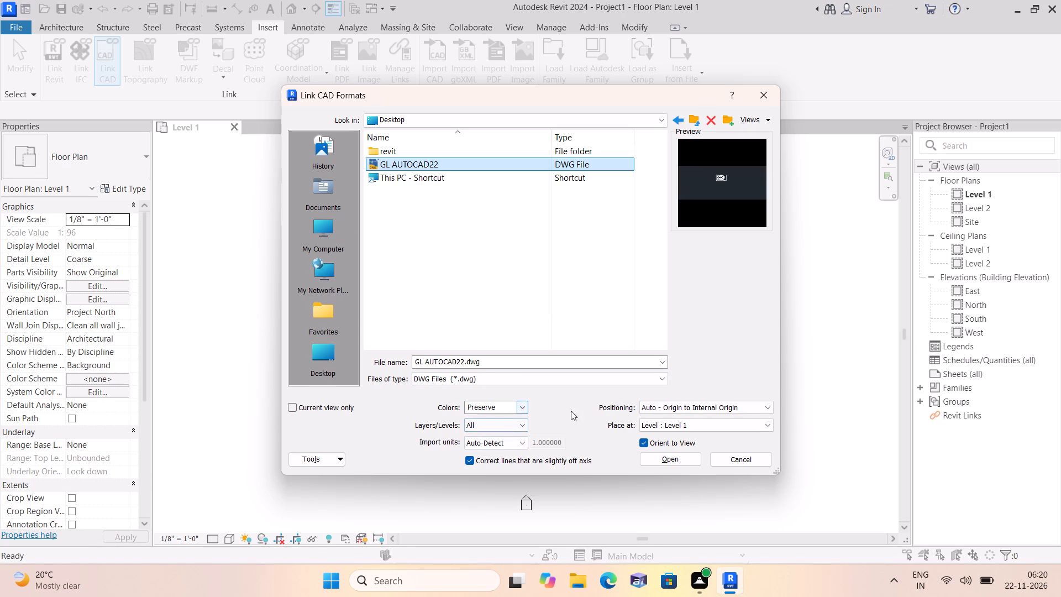
pyautogui.click(767, 403)
pyautogui.click(705, 418)
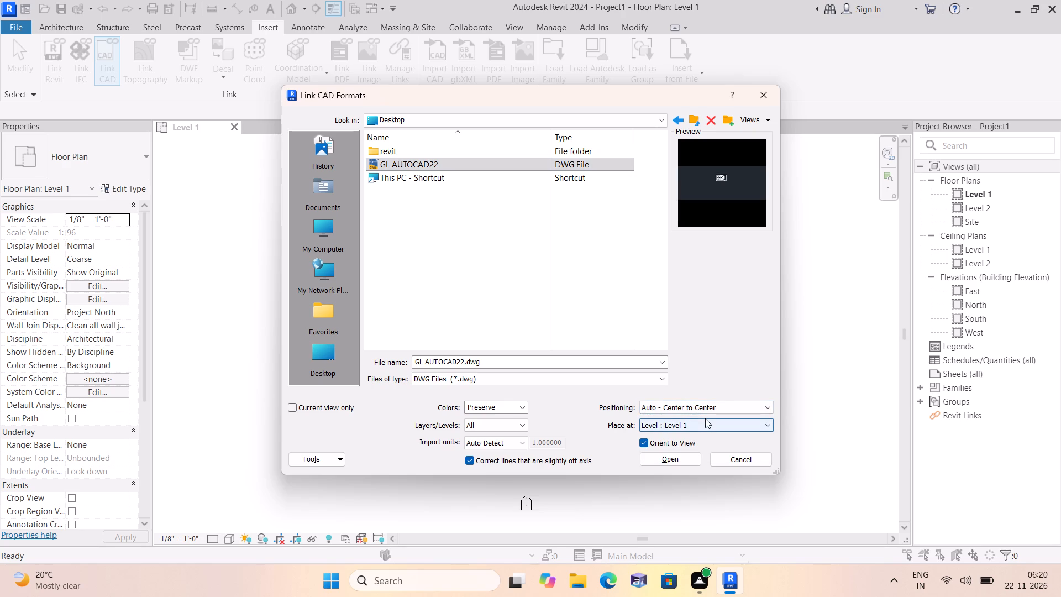
pyautogui.click(673, 458)
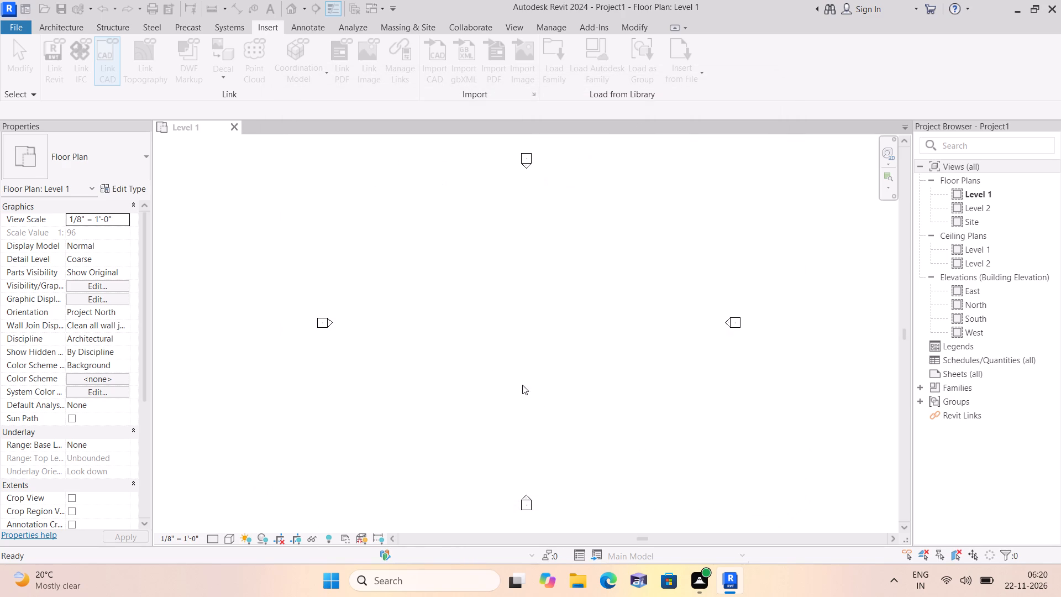
# Link 1 ST FLOOR AUTOCAD22.dwg from the Documents folder into the Level 1 floor plan.
pyautogui.scroll(3, 513, 319)
pyautogui.scroll(1, 333, 317)
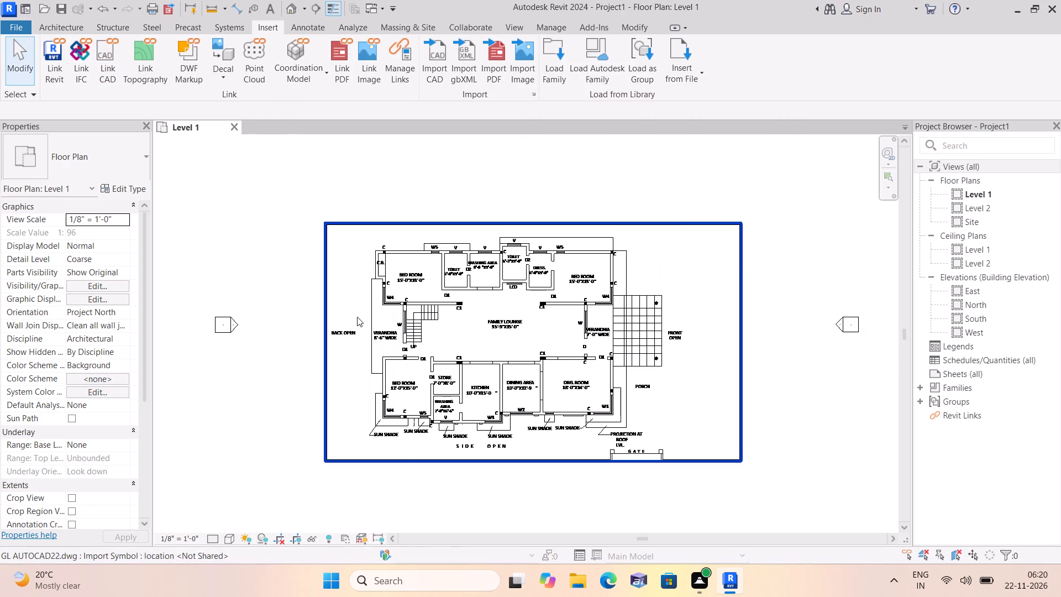
pyautogui.scroll(1, 357, 317)
pyautogui.scroll(3, 407, 313)
pyautogui.scroll(-4, 407, 313)
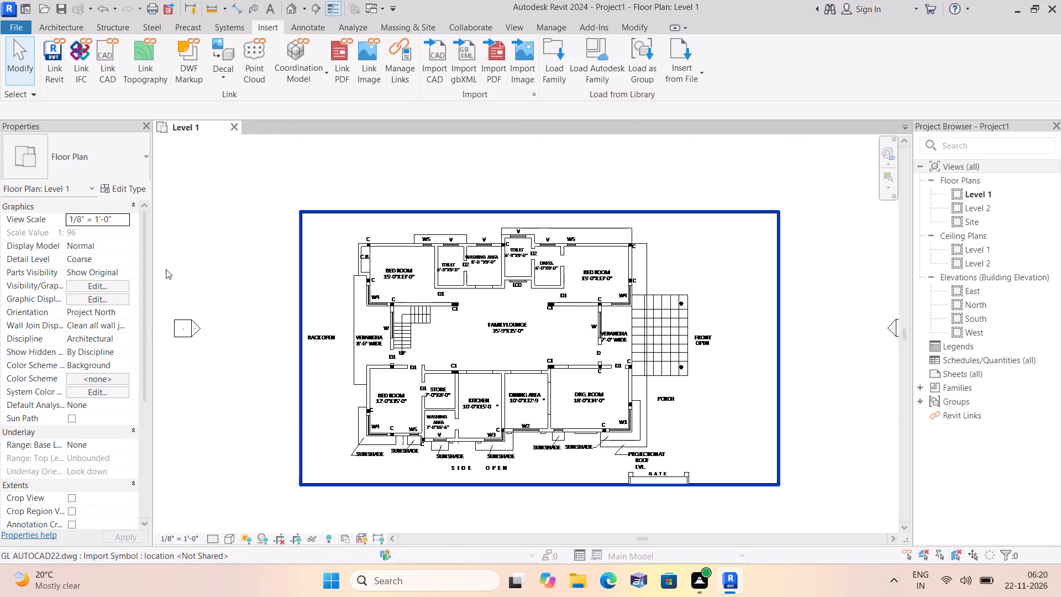
pyautogui.click(108, 56)
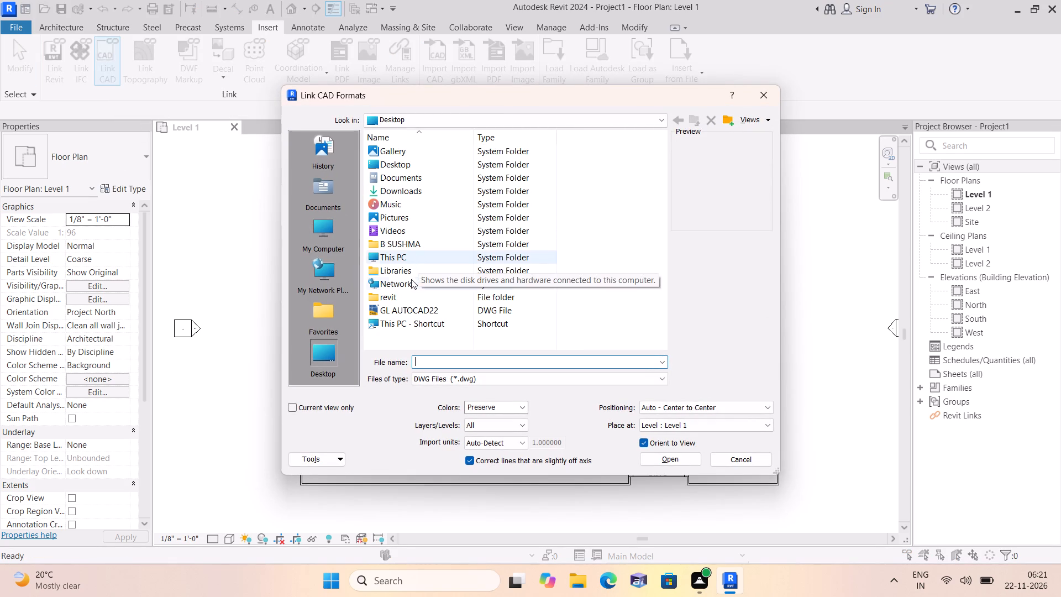
pyautogui.click(388, 179)
pyautogui.doubleClick(388, 179)
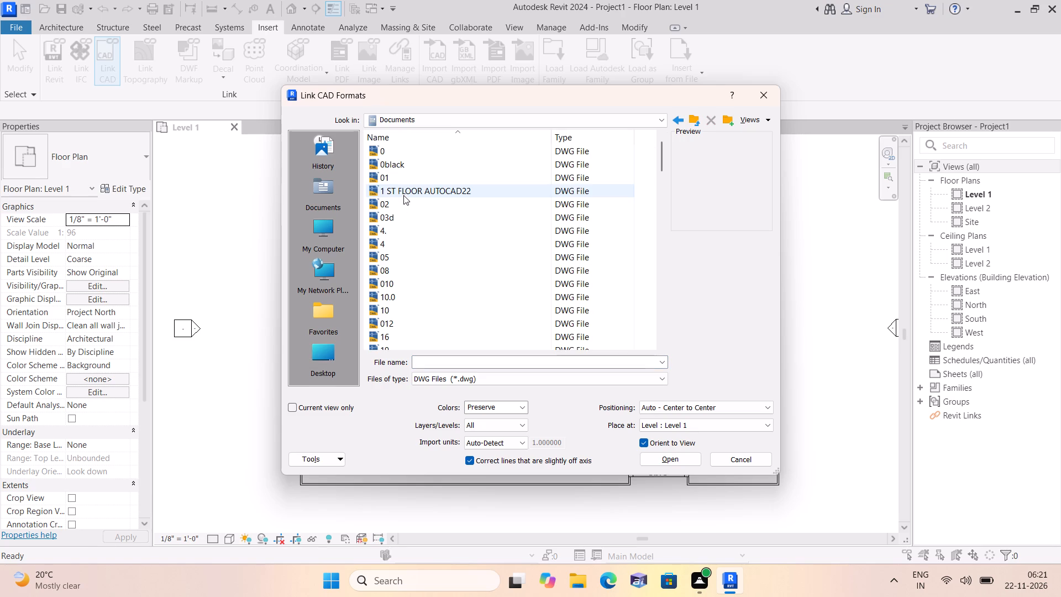
pyautogui.doubleClick(406, 190)
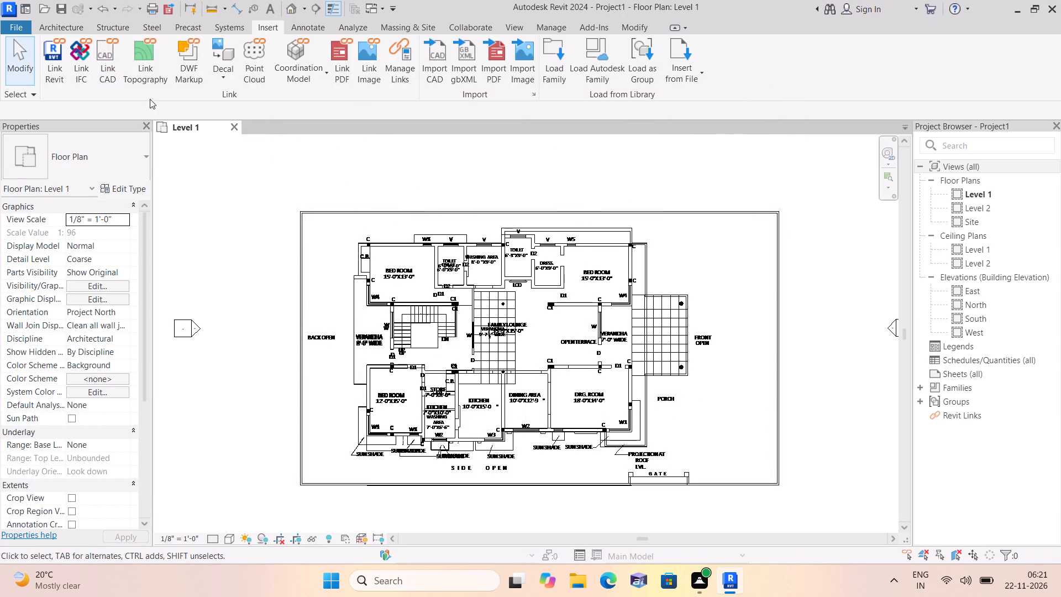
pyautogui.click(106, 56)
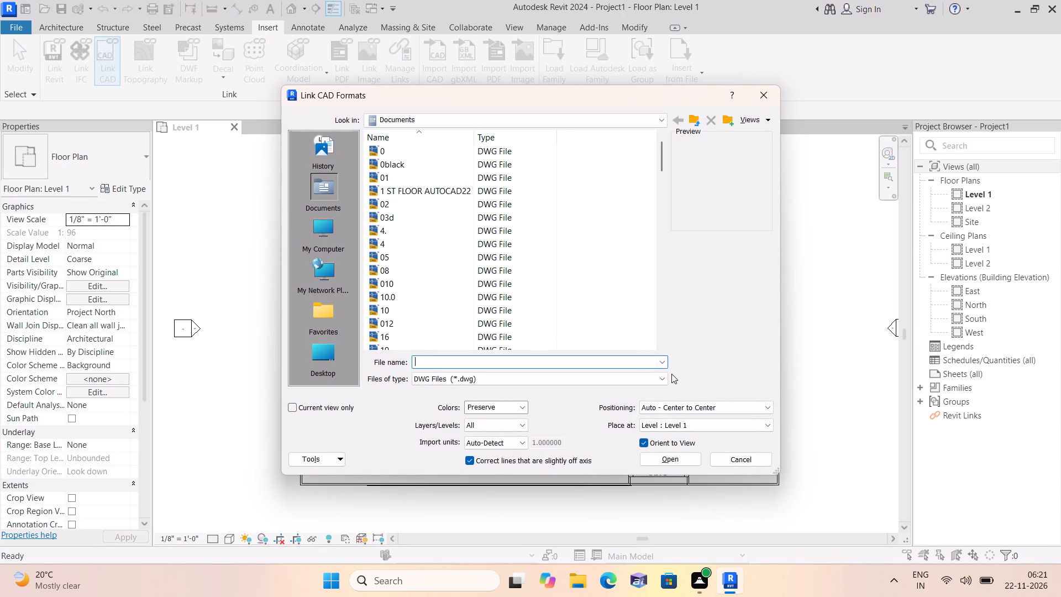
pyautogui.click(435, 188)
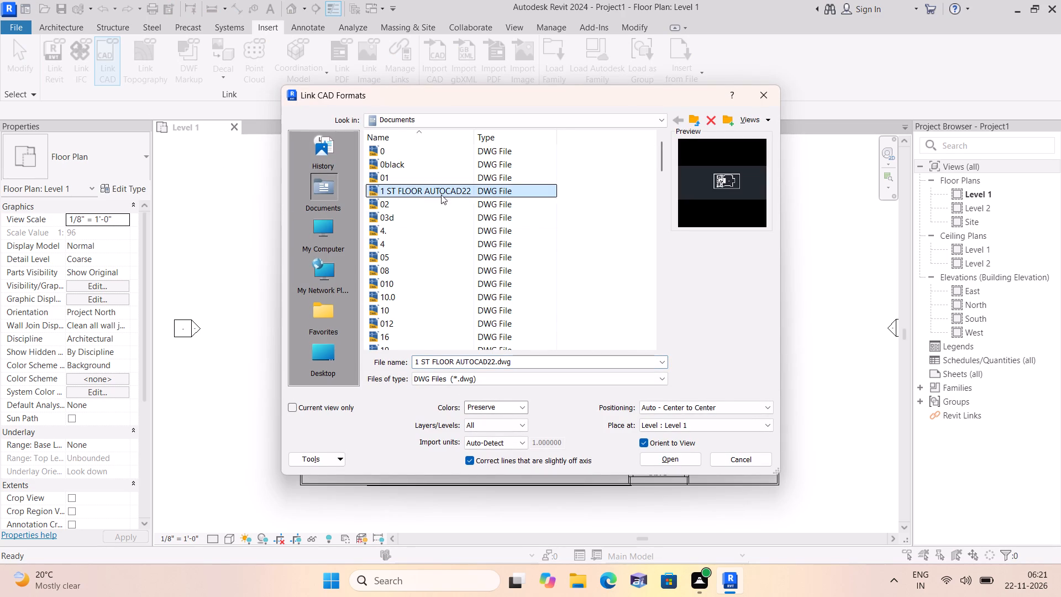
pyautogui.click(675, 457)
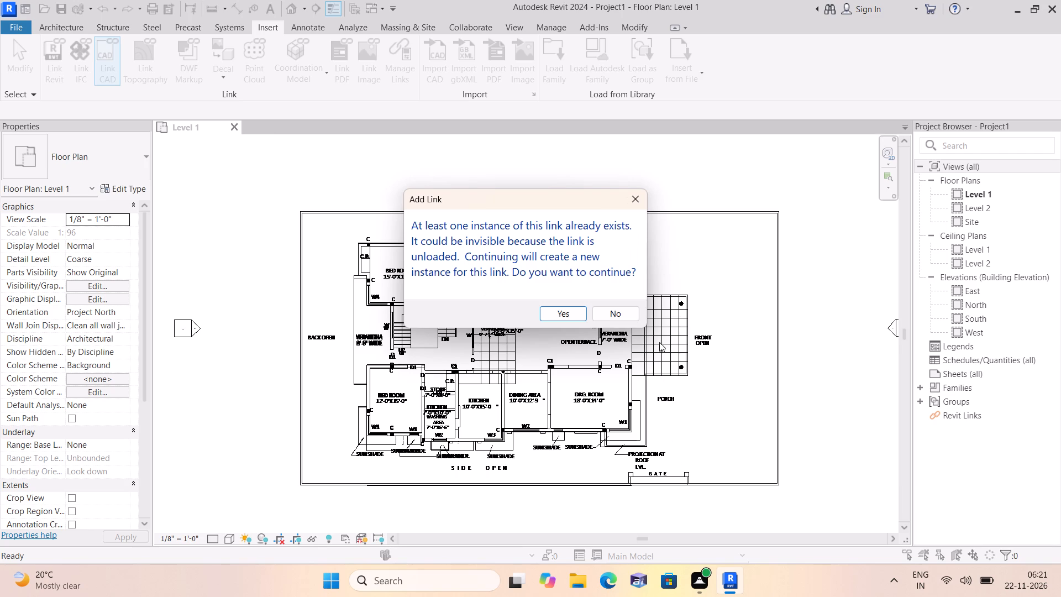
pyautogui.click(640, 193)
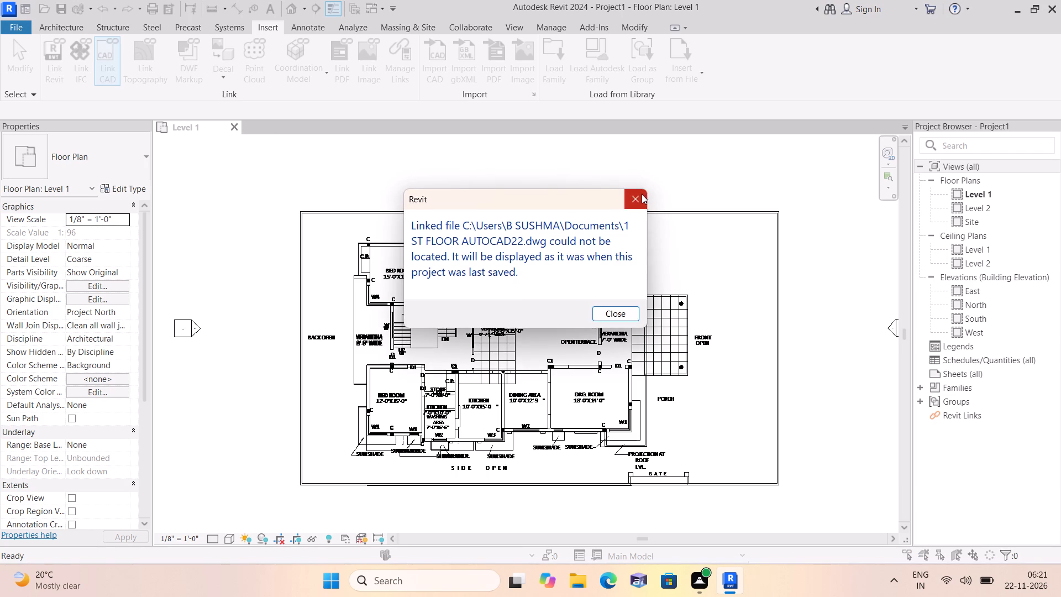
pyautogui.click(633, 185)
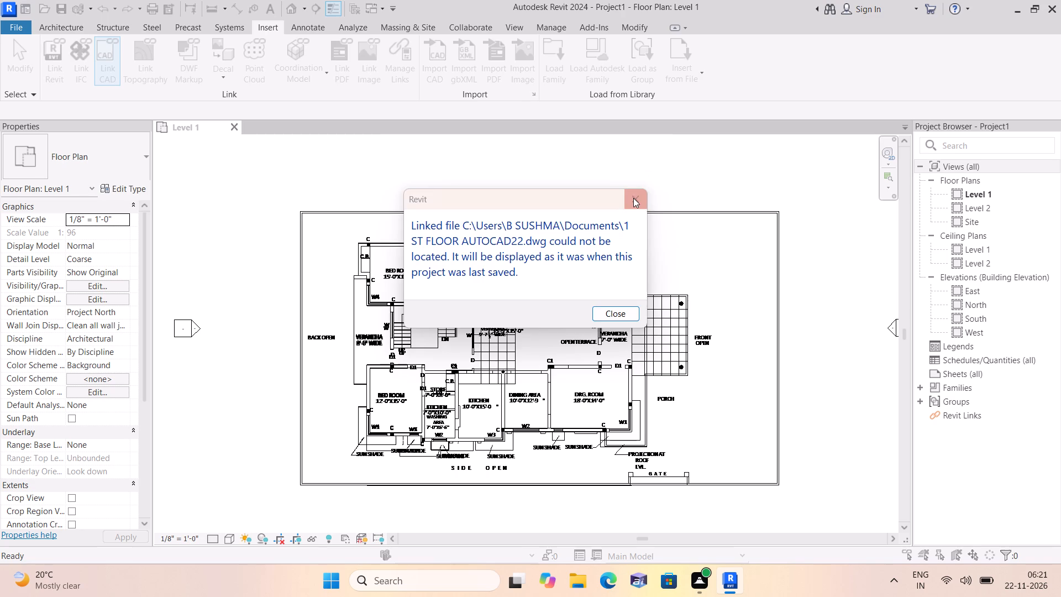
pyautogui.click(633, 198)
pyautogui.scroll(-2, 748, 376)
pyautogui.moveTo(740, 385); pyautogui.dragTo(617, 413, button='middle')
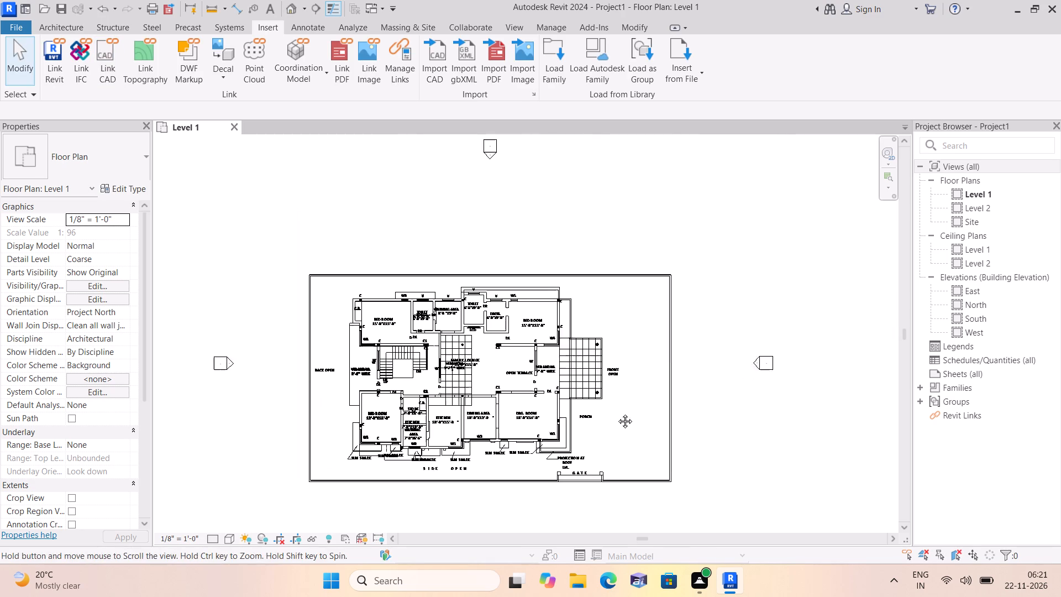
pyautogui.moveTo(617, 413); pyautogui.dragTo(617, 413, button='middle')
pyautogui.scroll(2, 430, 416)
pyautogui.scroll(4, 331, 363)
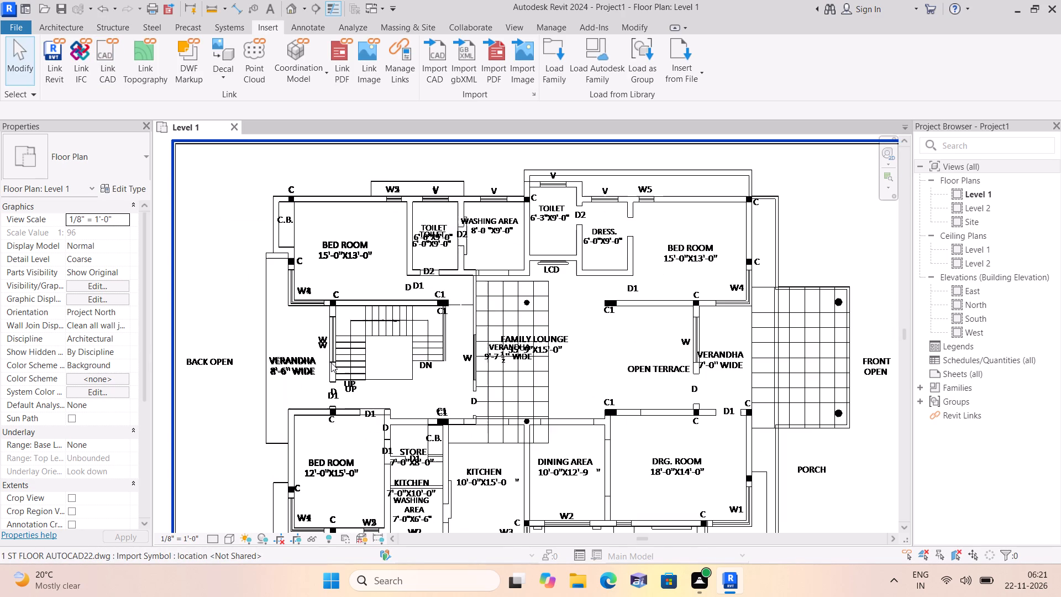
# Undo the linking of 1 ST FLOOR AUTOCAD22.dwg into the Level 1 floor plan.
pyautogui.scroll(-2, 331, 363)
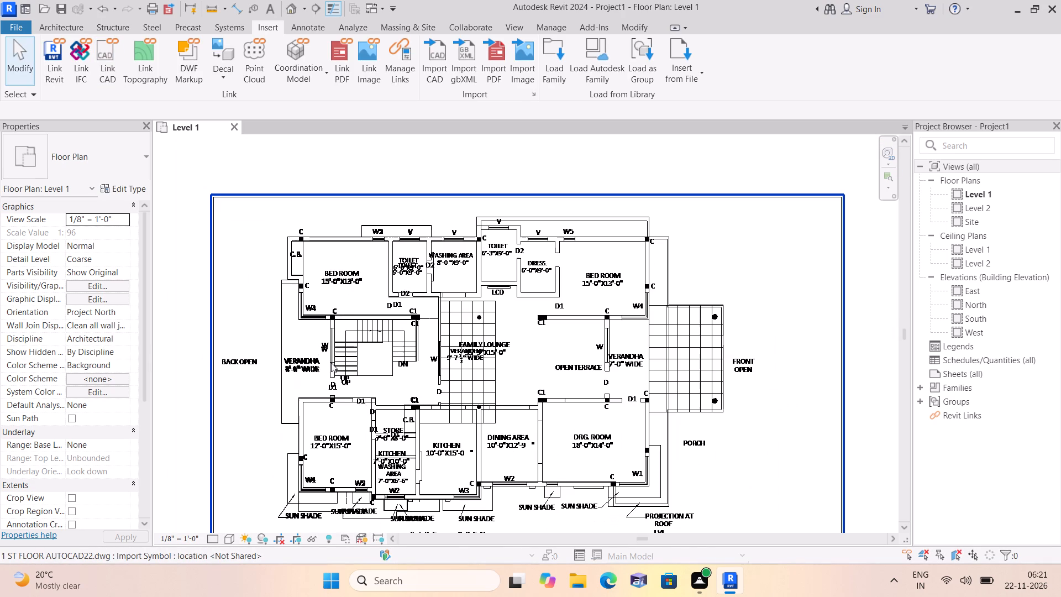
pyautogui.hotkey('ctrl', 'z')
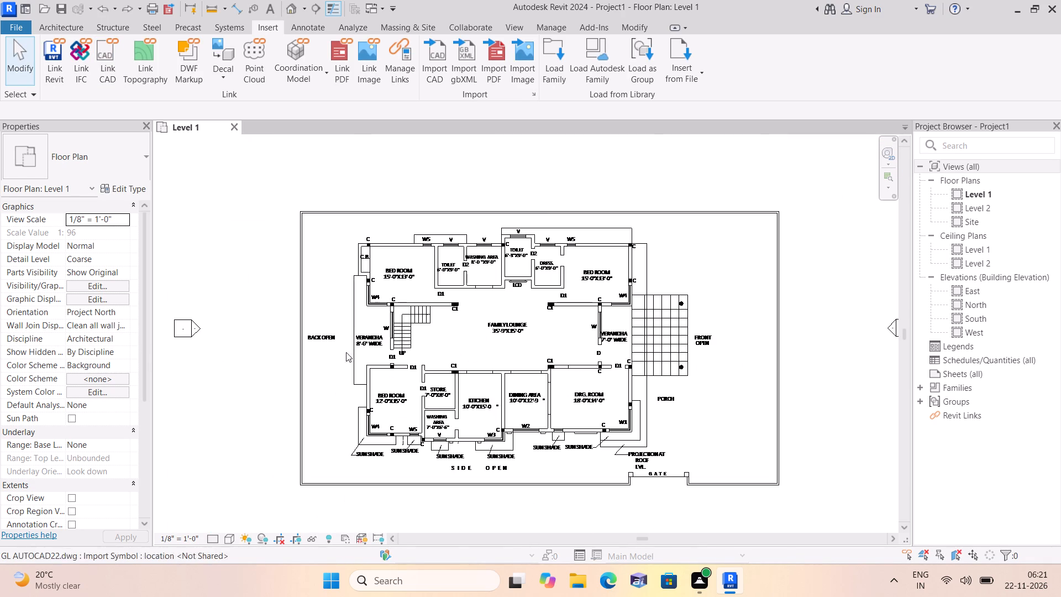
# Link 1 ST FLOOR AUTOCAD22.dwg from the Documents folder into the Level 2 floor plan with Auto - Center to Center positioning.
pyautogui.scroll(3, 238, 330)
pyautogui.scroll(3, 469, 364)
pyautogui.scroll(-3, 477, 364)
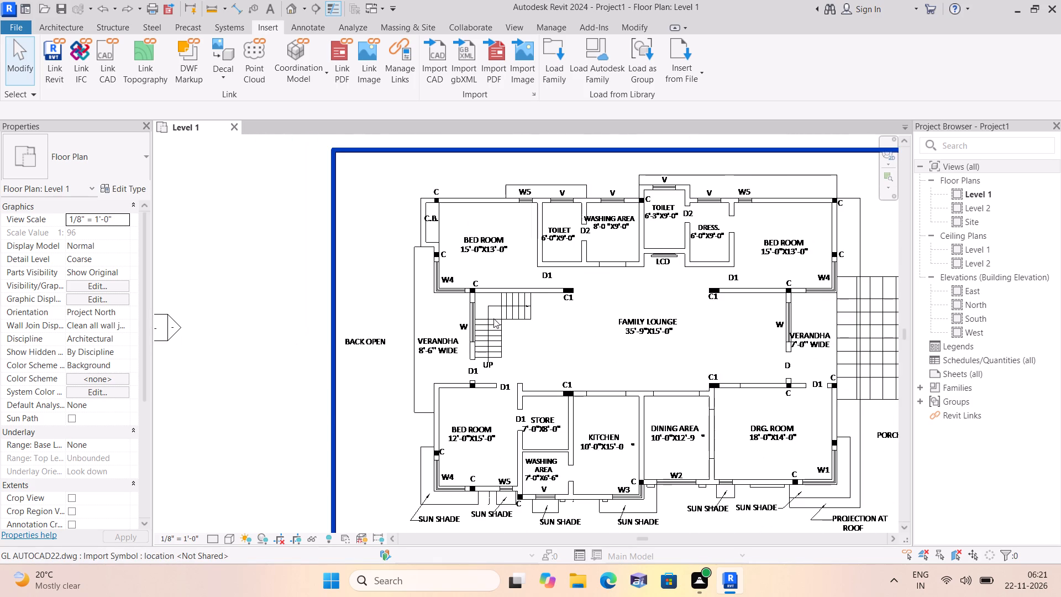
pyautogui.moveTo(510, 308); pyautogui.dragTo(319, 336, button='middle')
pyautogui.scroll(-1, 510, 308)
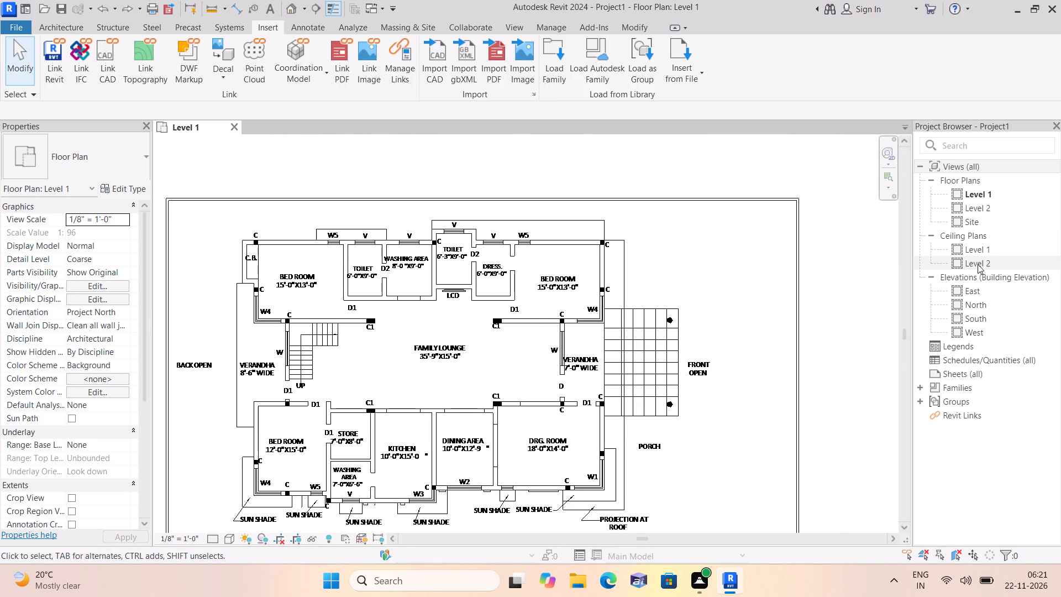
pyautogui.doubleClick(963, 210)
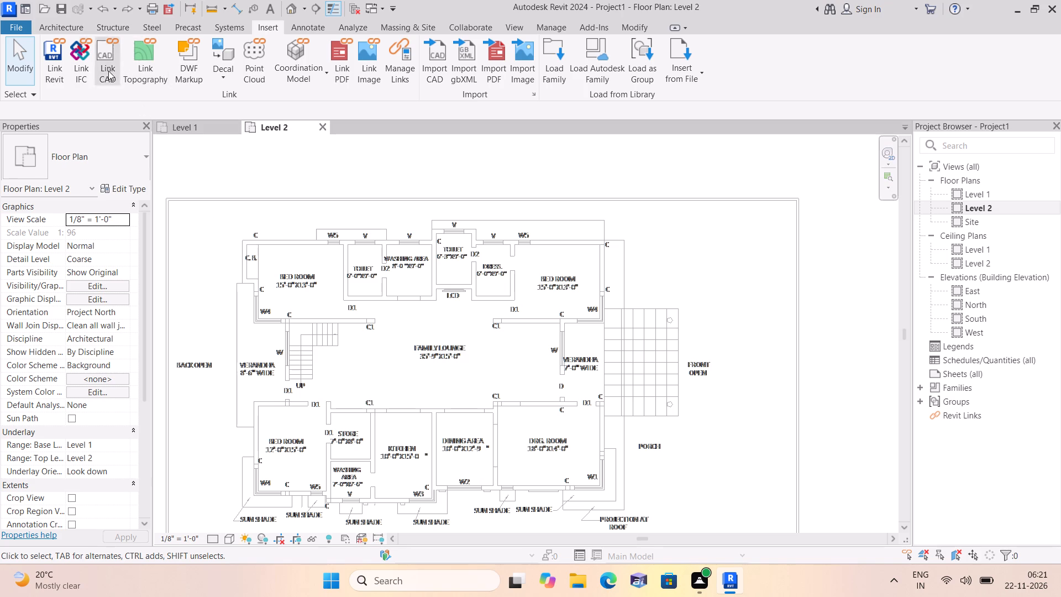
pyautogui.click(102, 58)
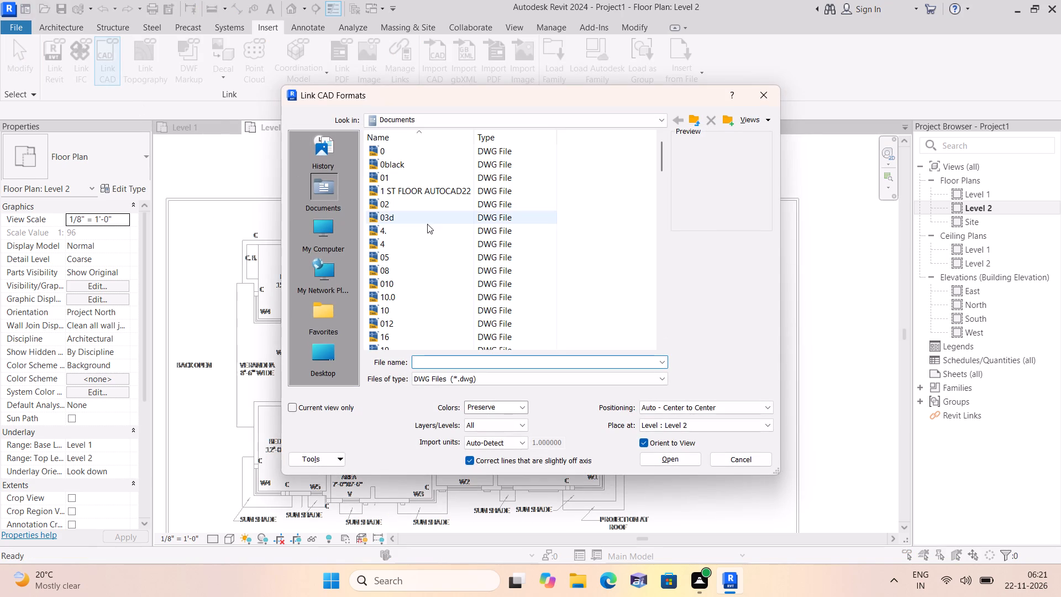
pyautogui.click(438, 192)
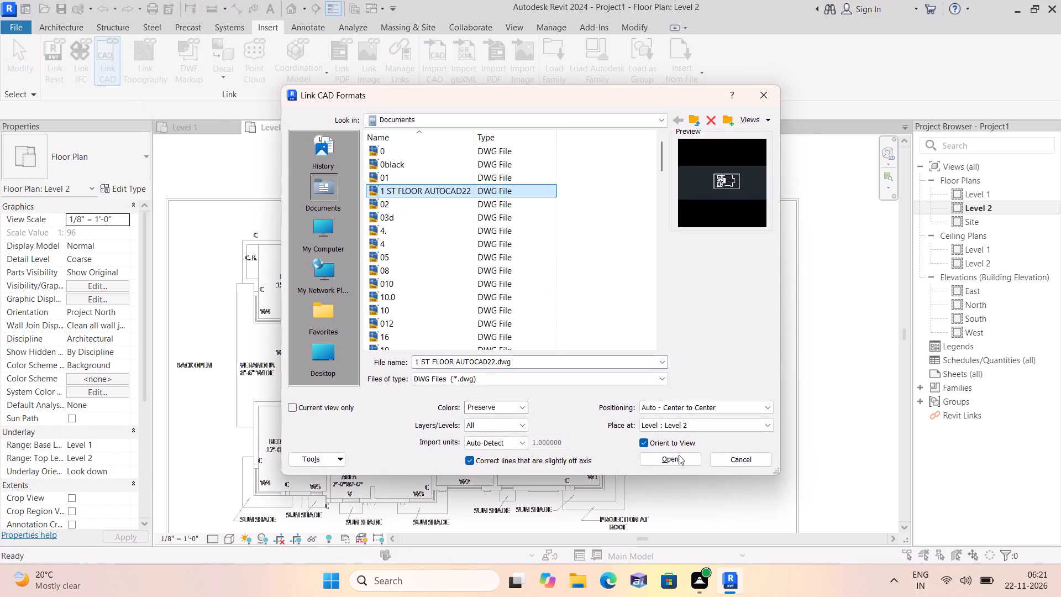
pyautogui.click(674, 459)
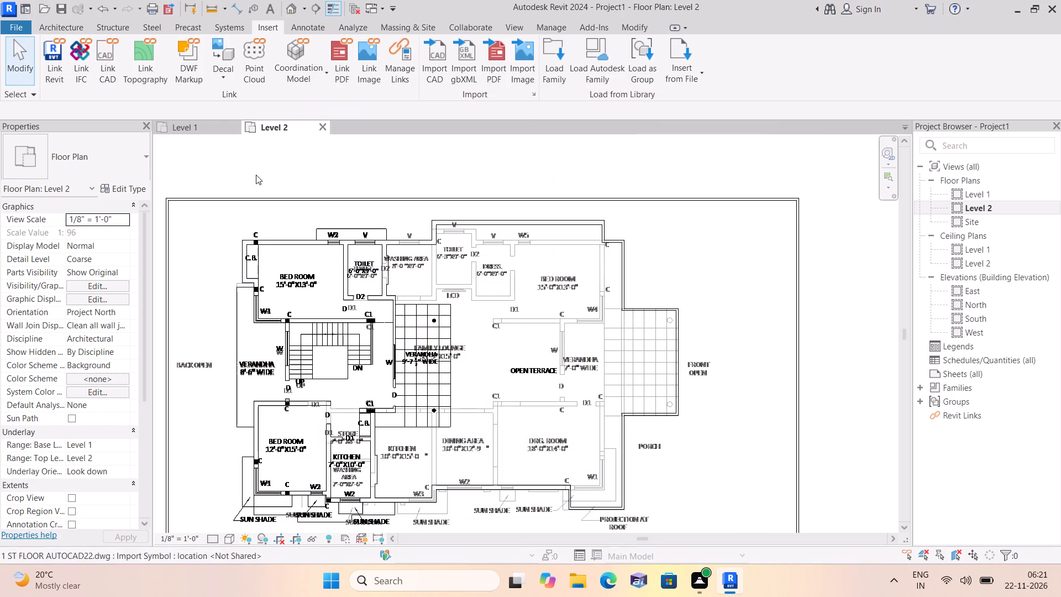
# Compare the Level 1 and Level 2 floor plans to check how the linked drawings line up.
pyautogui.click(185, 129)
pyautogui.scroll(3, 349, 449)
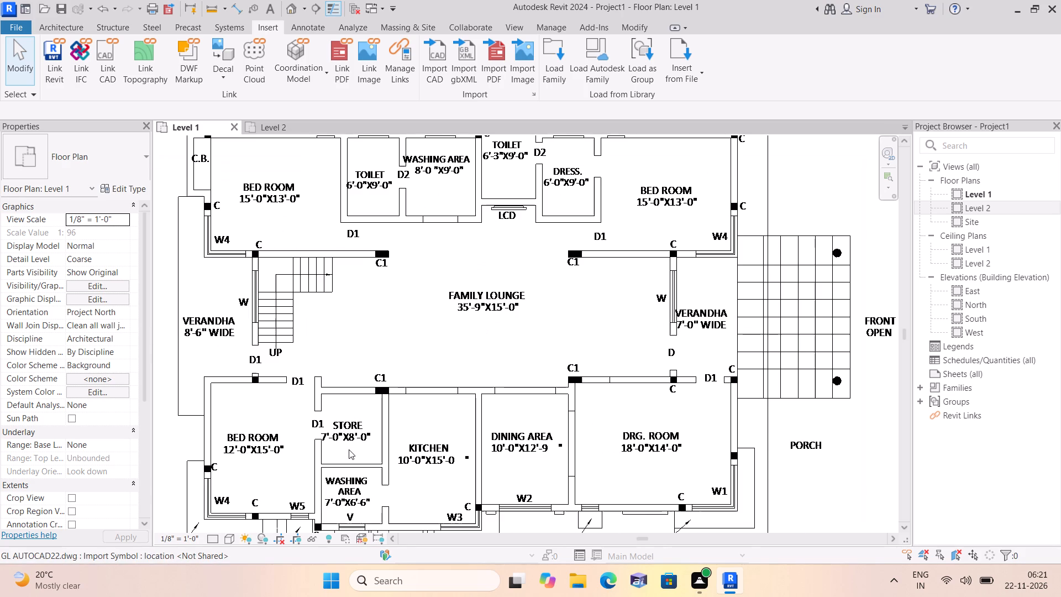
pyautogui.click(277, 128)
pyautogui.scroll(2, 222, 408)
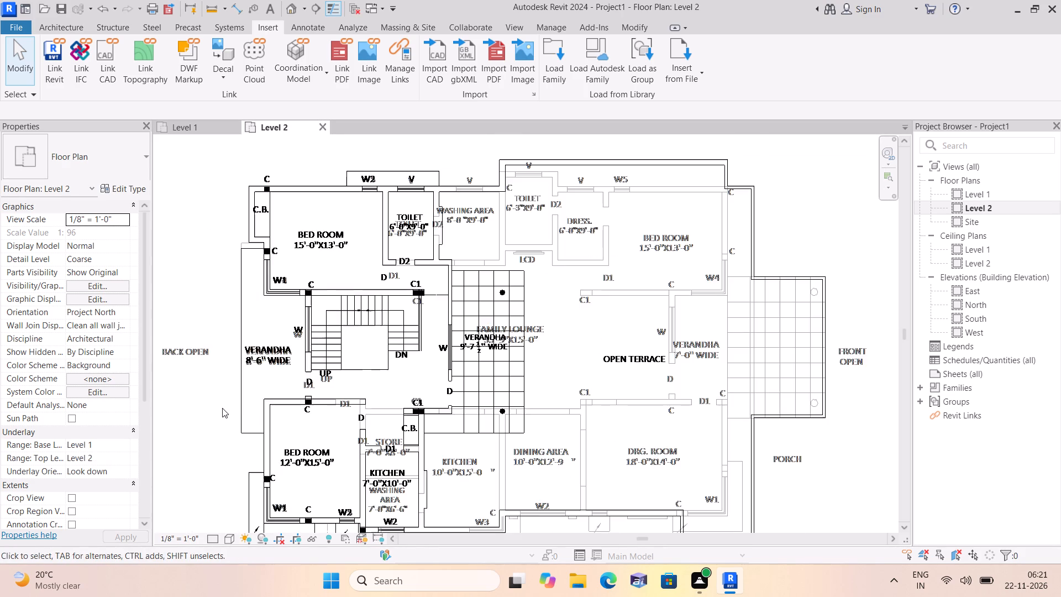
pyautogui.scroll(3, 257, 404)
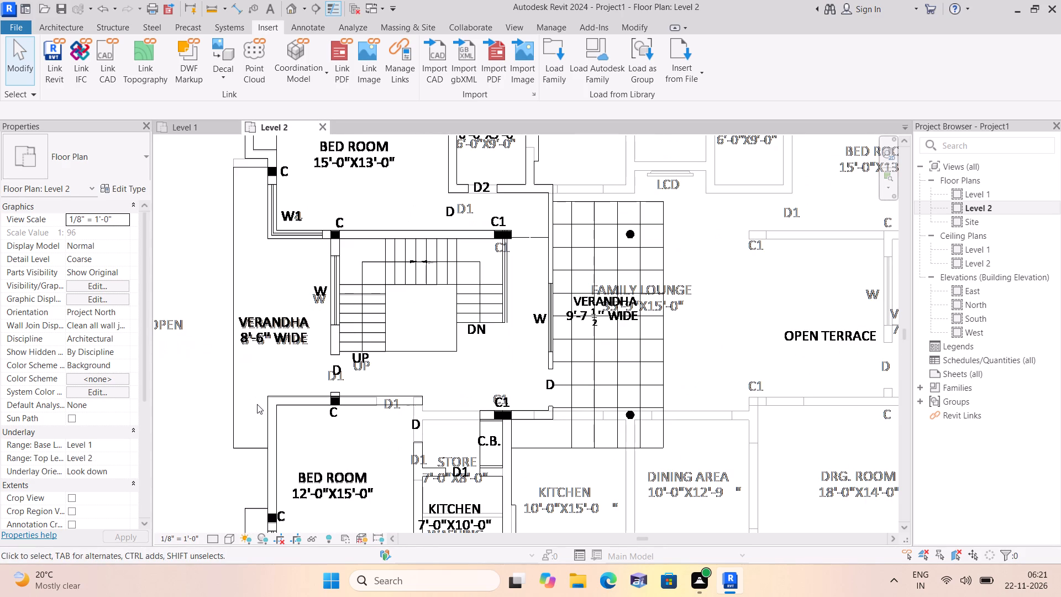
pyautogui.scroll(-2, 257, 404)
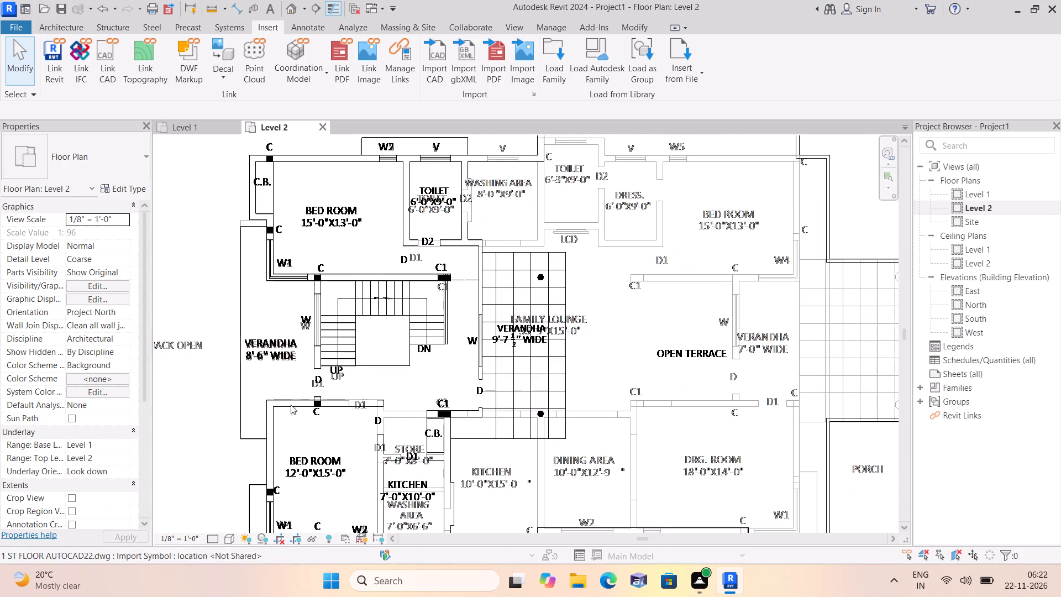
pyautogui.scroll(-1, 291, 405)
pyautogui.scroll(-3, 316, 284)
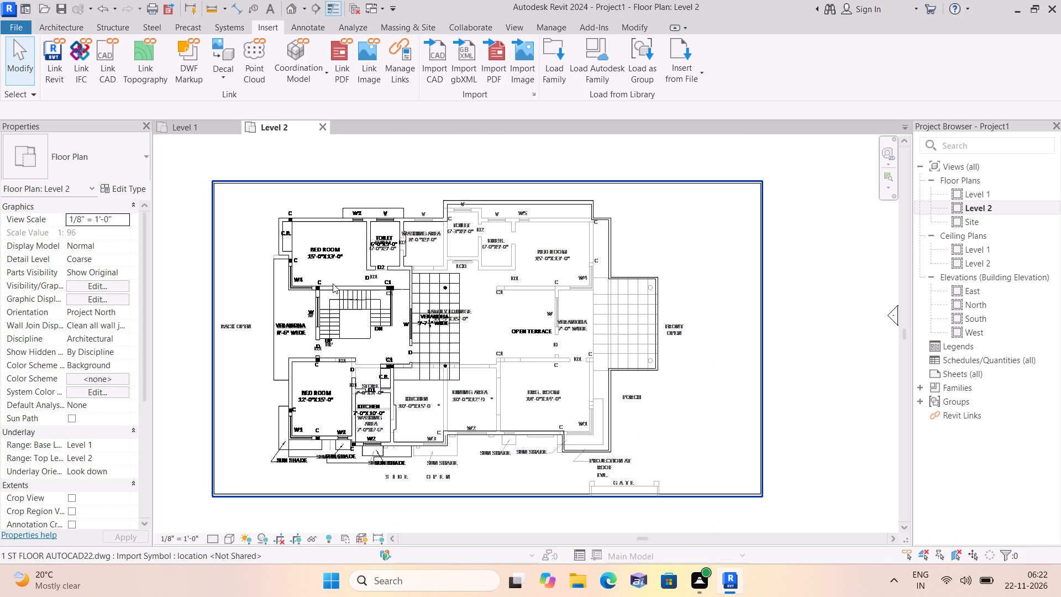
# Open the South building elevation and bring the Level 1 and Level 2 heads into view.
pyautogui.tripleClick(980, 312)
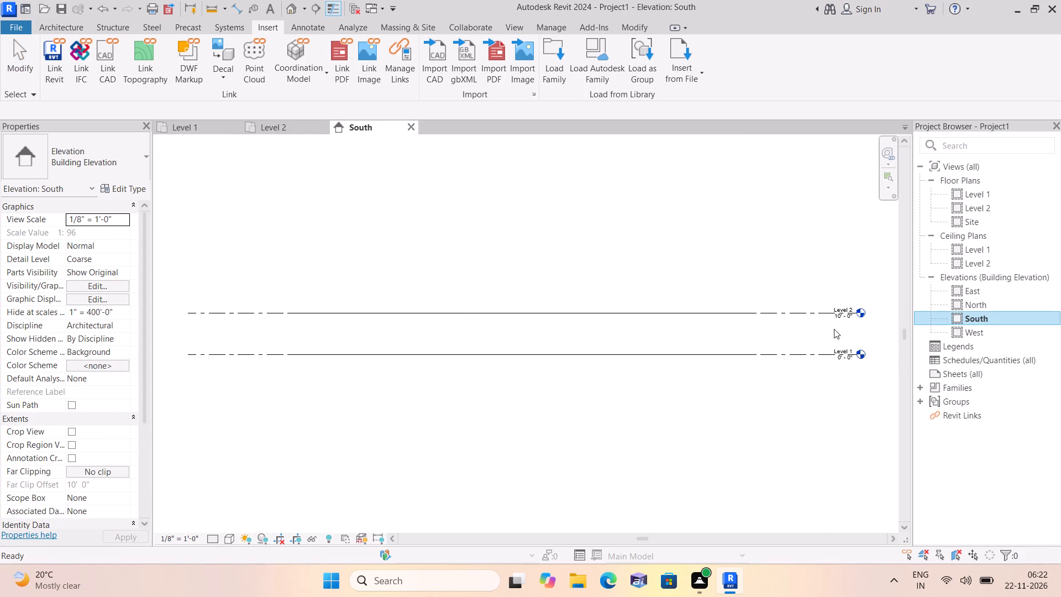
pyautogui.scroll(5, 832, 341)
pyautogui.moveTo(832, 361); pyautogui.dragTo(684, 426, button='middle')
pyautogui.scroll(-2, 684, 426)
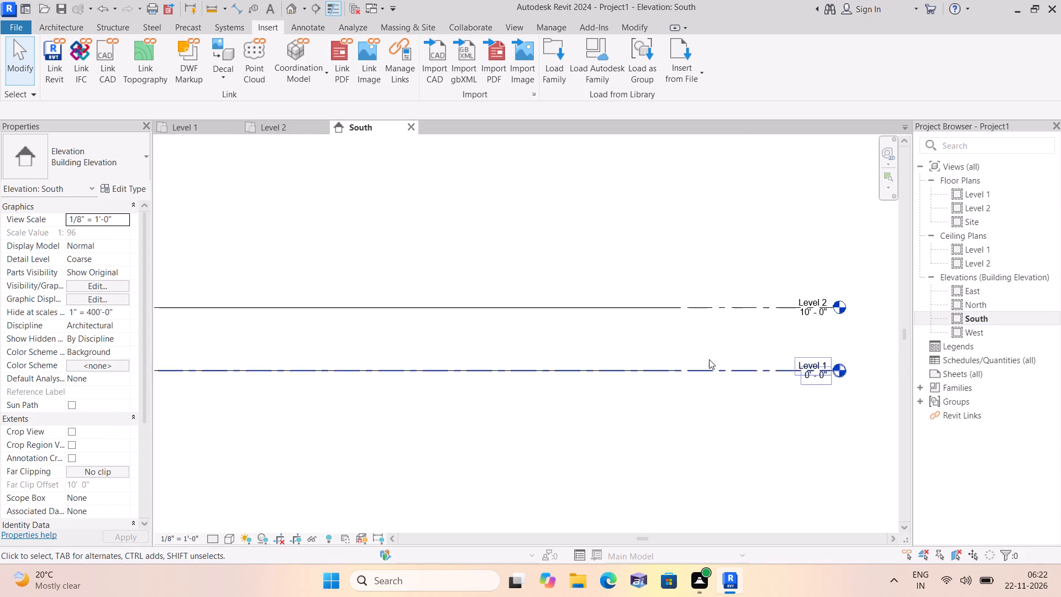
pyautogui.scroll(2, 723, 321)
pyautogui.moveTo(724, 318); pyautogui.dragTo(616, 420, button='middle')
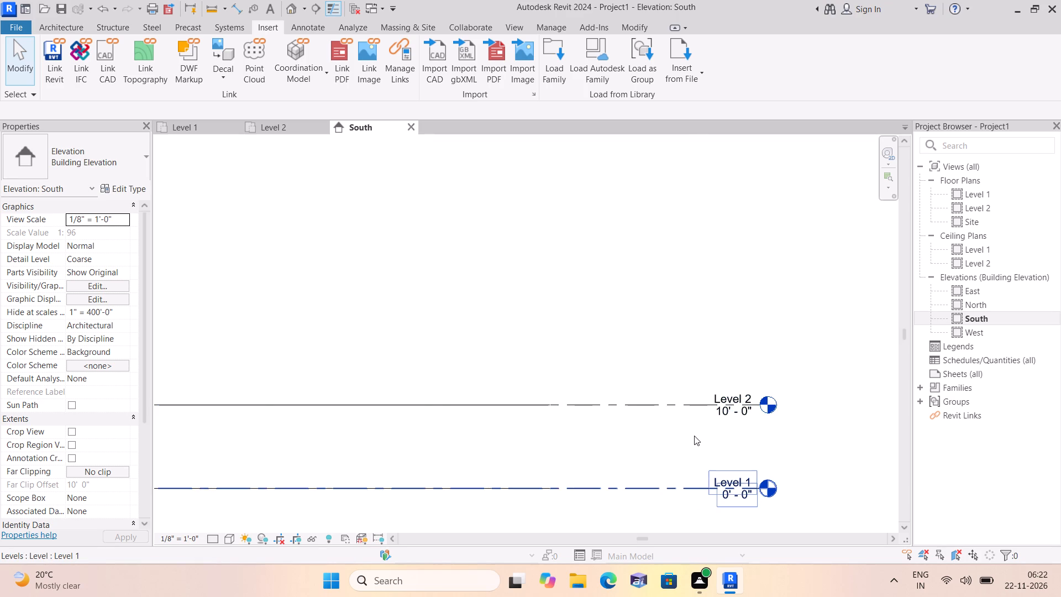
# Set the height between Level 1 and Level 2 to 10' 6" in the South elevation.
pyautogui.click(598, 406)
pyautogui.moveTo(502, 426); pyautogui.dragTo(855, 301, button='middle')
pyautogui.scroll(-1, 565, 399)
pyautogui.scroll(-2, 851, 301)
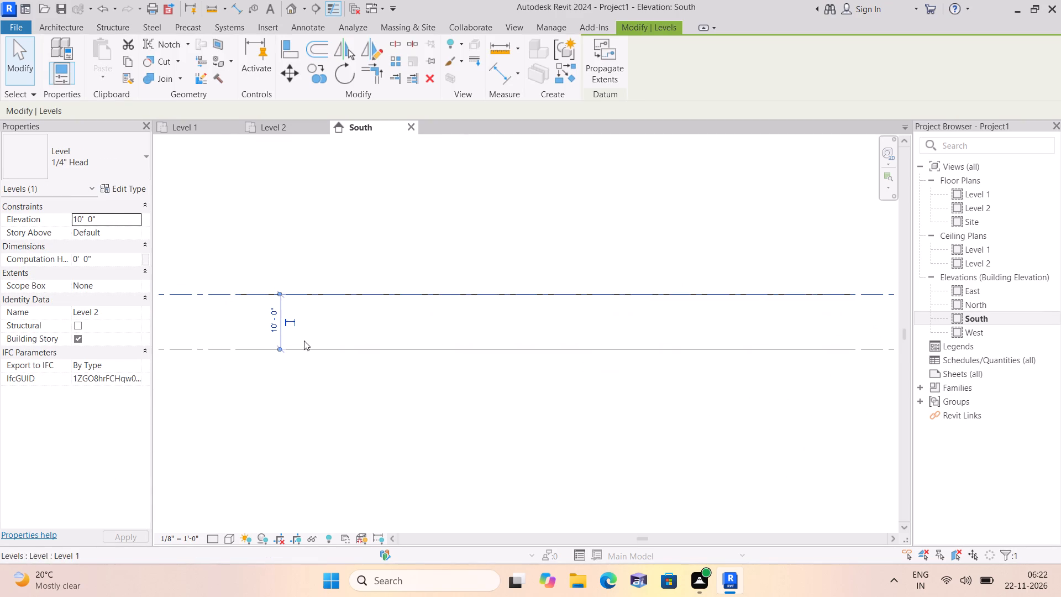
pyautogui.scroll(3, 303, 341)
pyautogui.scroll(3, 226, 321)
pyautogui.click(259, 317)
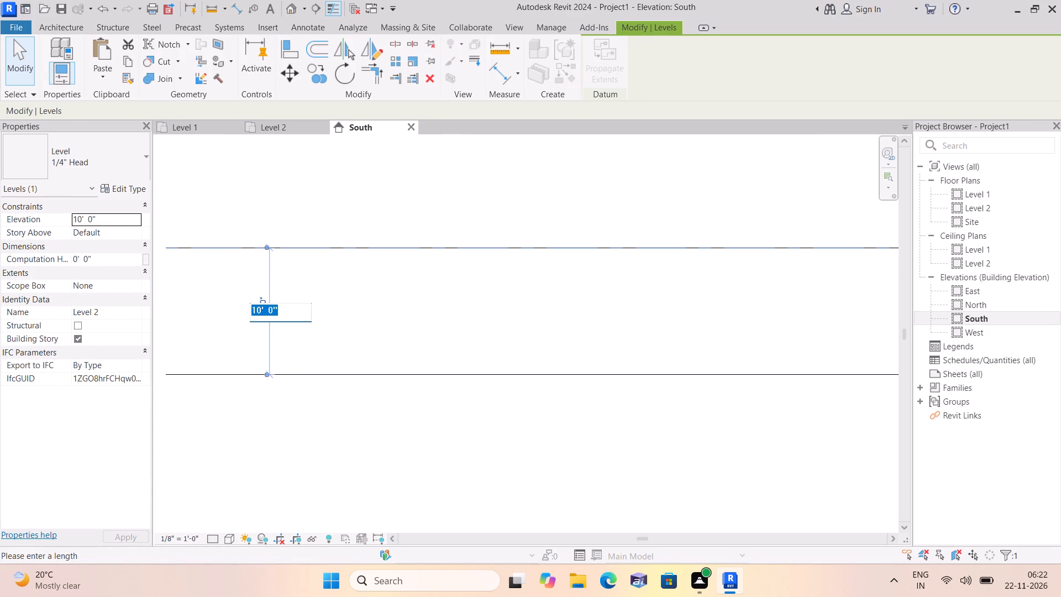
pyautogui.press('BackSpace')
pyautogui.write('10')
pyautogui.press("'")
pyautogui.press('6')
pyautogui.hotkey('shift', '"')
pyautogui.click(376, 295)
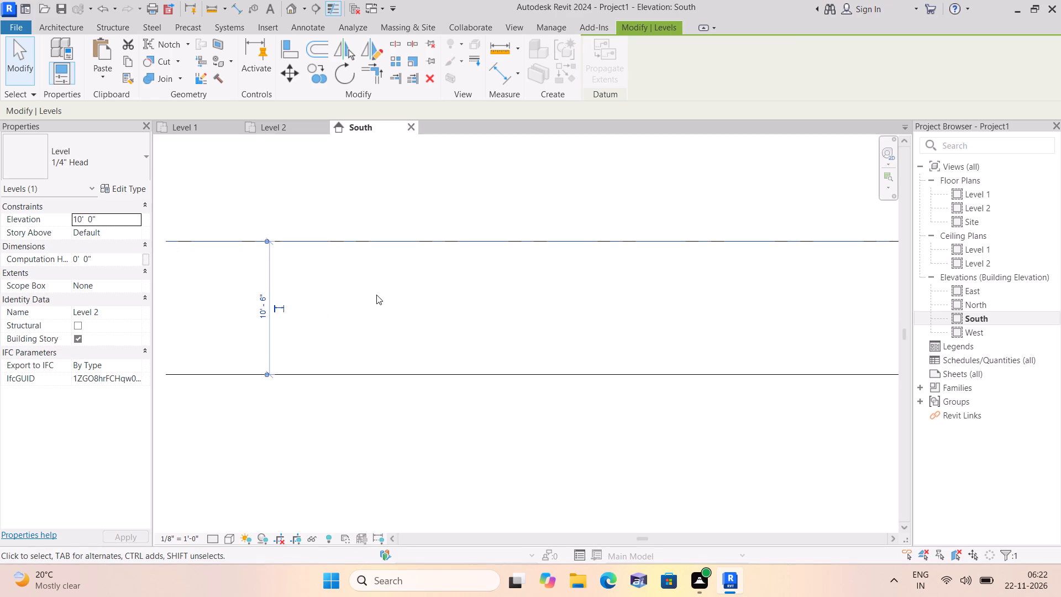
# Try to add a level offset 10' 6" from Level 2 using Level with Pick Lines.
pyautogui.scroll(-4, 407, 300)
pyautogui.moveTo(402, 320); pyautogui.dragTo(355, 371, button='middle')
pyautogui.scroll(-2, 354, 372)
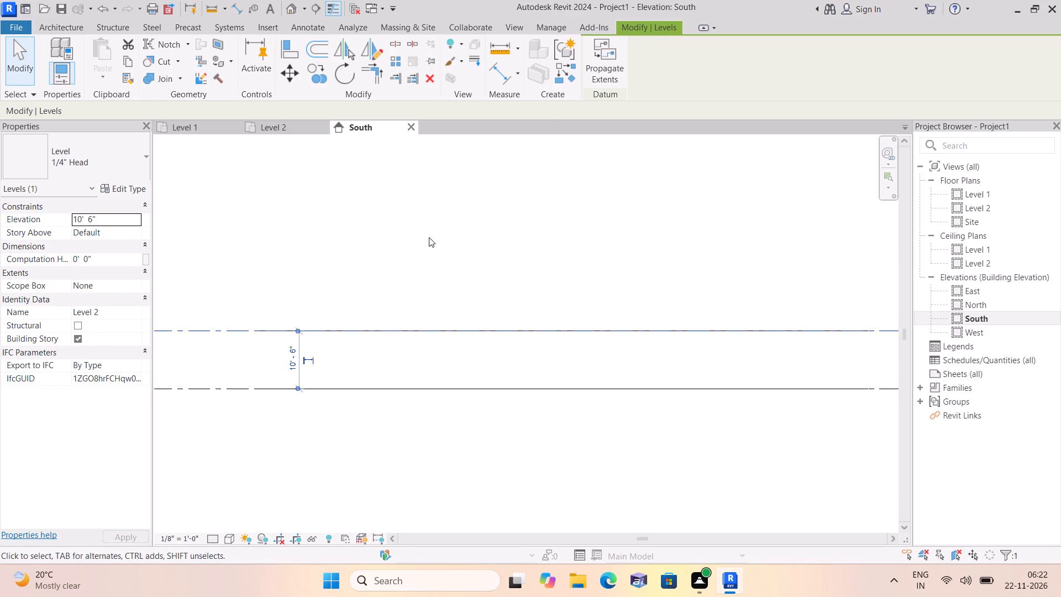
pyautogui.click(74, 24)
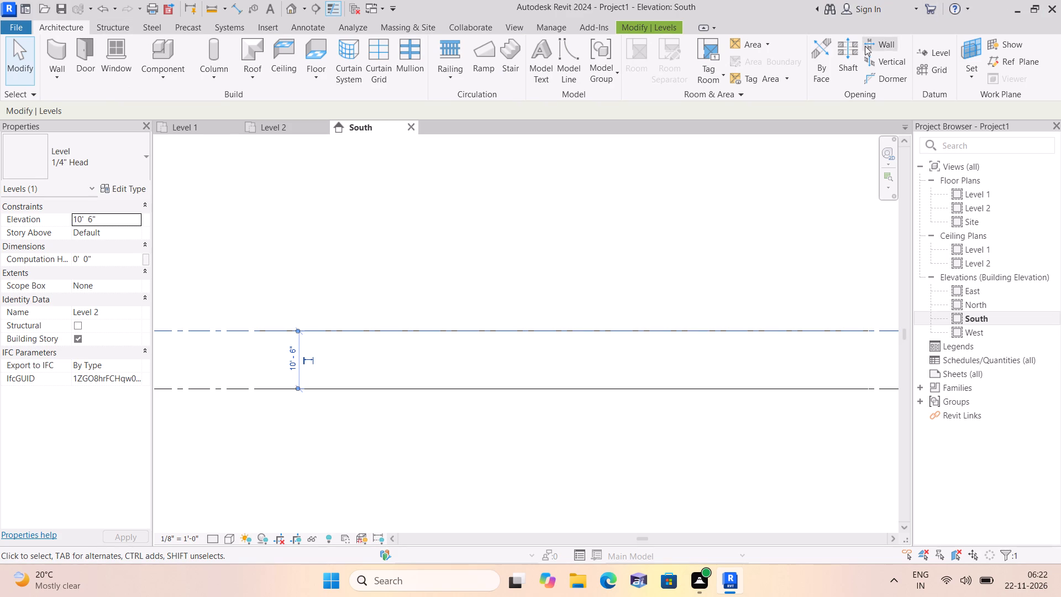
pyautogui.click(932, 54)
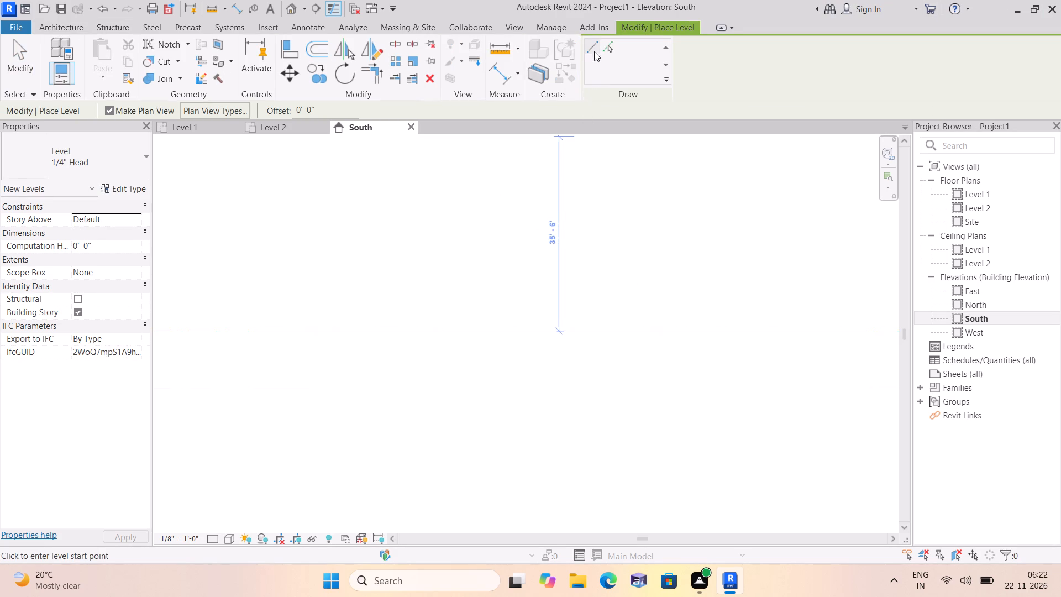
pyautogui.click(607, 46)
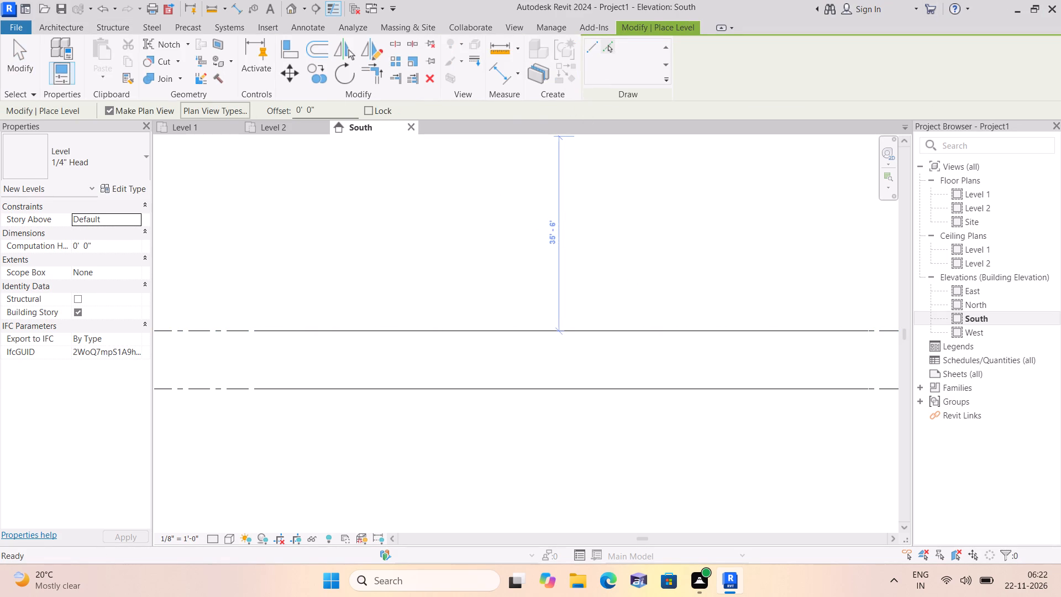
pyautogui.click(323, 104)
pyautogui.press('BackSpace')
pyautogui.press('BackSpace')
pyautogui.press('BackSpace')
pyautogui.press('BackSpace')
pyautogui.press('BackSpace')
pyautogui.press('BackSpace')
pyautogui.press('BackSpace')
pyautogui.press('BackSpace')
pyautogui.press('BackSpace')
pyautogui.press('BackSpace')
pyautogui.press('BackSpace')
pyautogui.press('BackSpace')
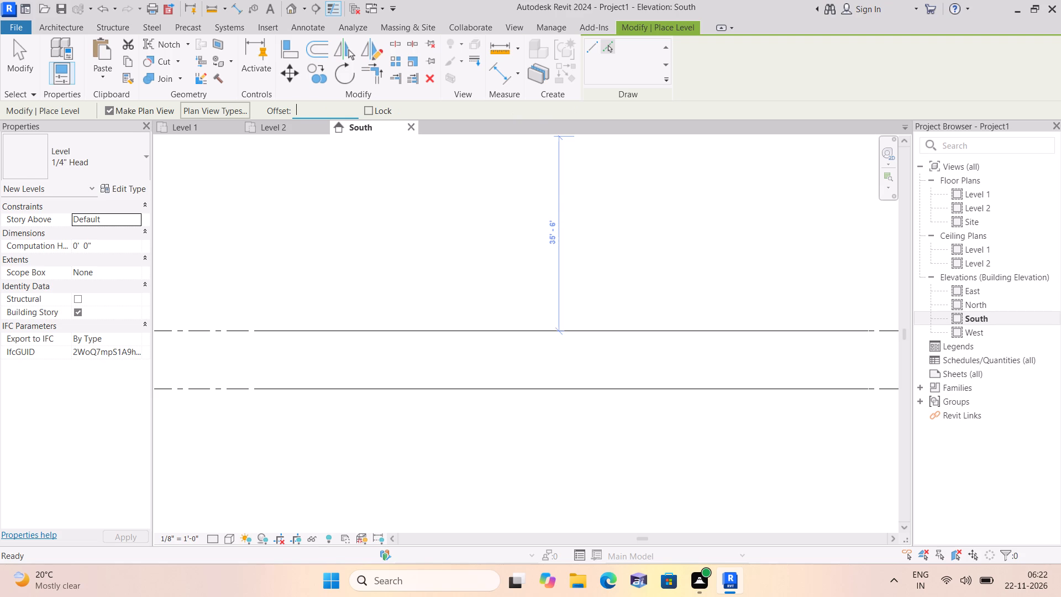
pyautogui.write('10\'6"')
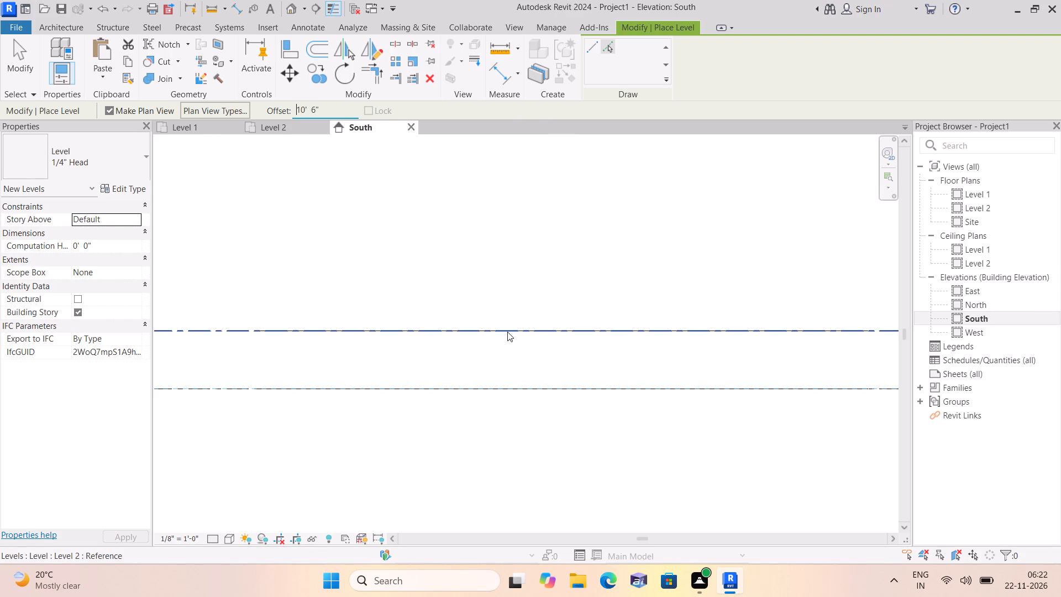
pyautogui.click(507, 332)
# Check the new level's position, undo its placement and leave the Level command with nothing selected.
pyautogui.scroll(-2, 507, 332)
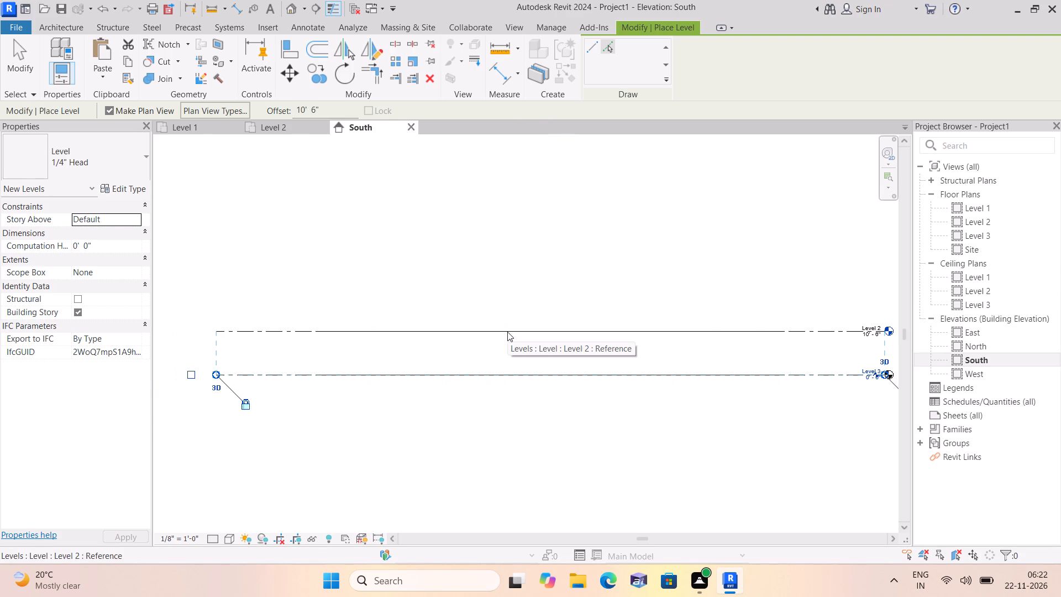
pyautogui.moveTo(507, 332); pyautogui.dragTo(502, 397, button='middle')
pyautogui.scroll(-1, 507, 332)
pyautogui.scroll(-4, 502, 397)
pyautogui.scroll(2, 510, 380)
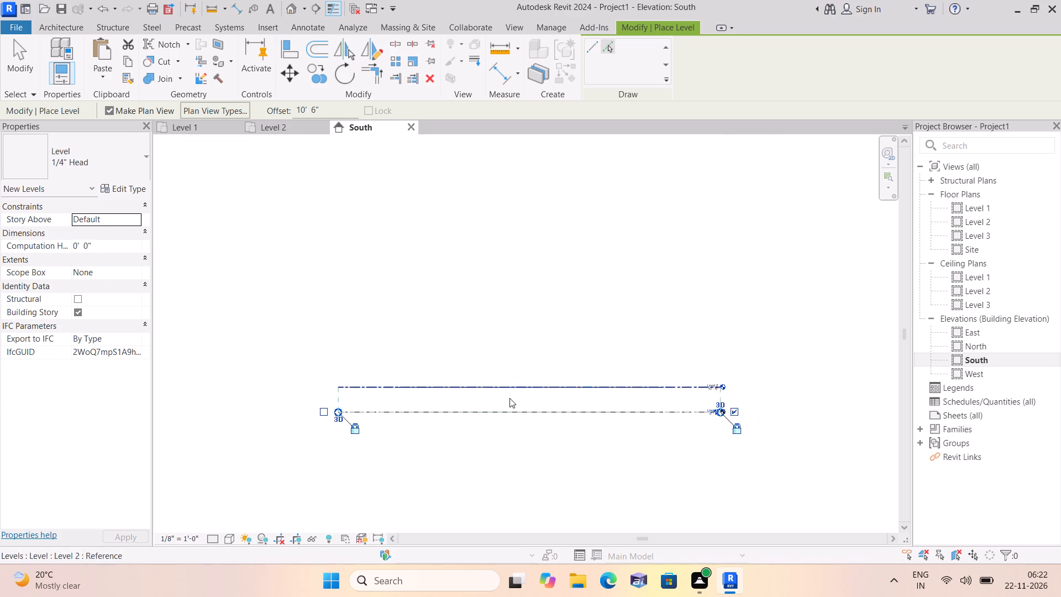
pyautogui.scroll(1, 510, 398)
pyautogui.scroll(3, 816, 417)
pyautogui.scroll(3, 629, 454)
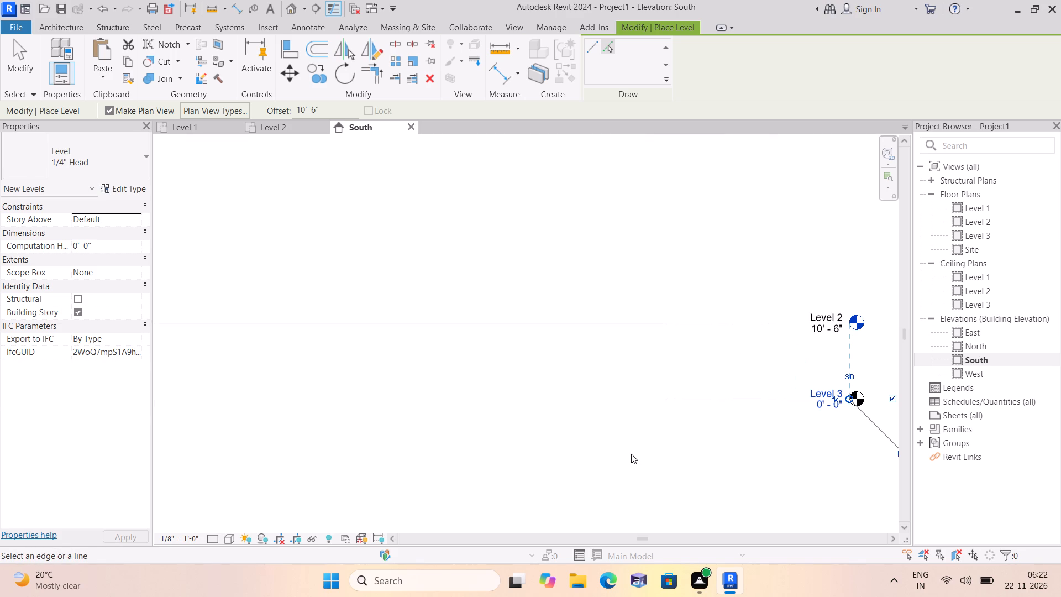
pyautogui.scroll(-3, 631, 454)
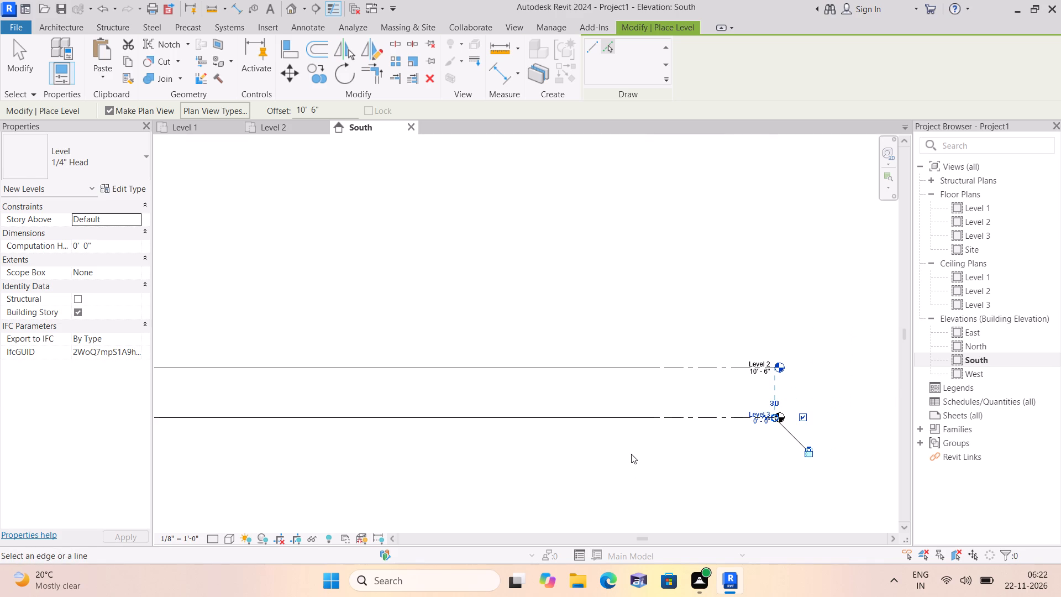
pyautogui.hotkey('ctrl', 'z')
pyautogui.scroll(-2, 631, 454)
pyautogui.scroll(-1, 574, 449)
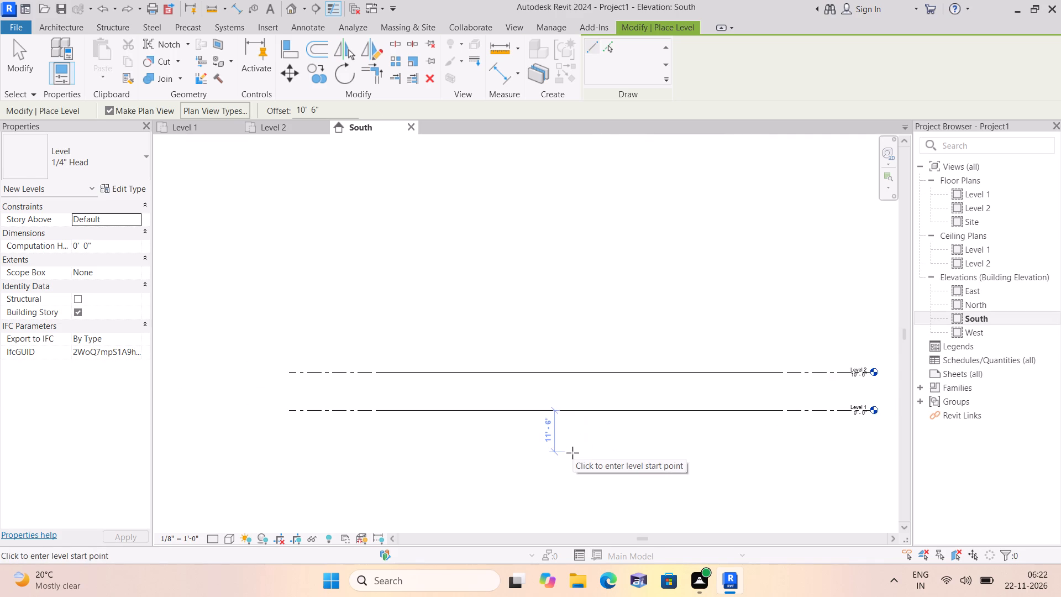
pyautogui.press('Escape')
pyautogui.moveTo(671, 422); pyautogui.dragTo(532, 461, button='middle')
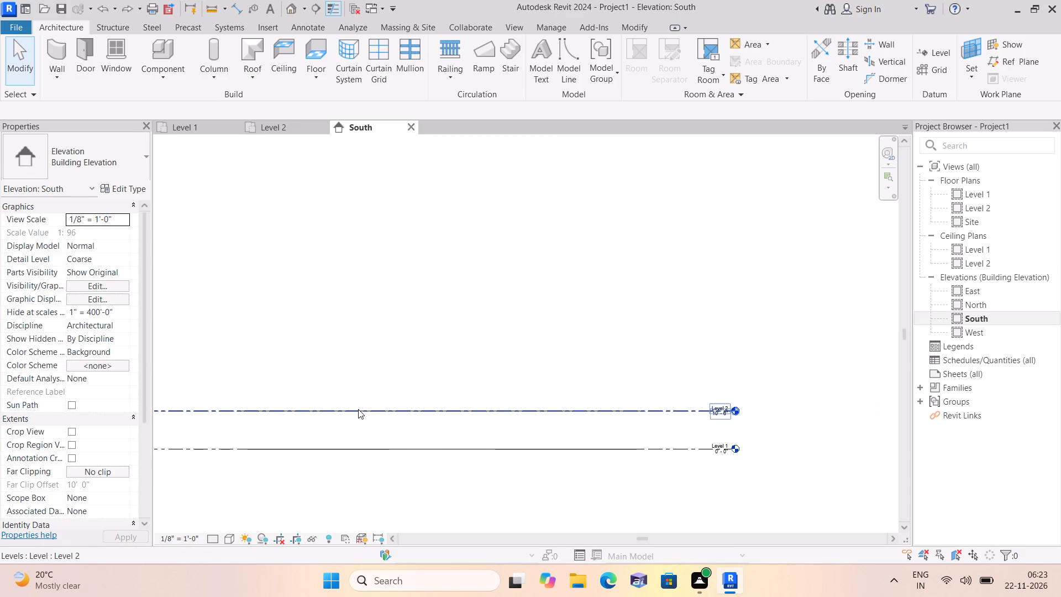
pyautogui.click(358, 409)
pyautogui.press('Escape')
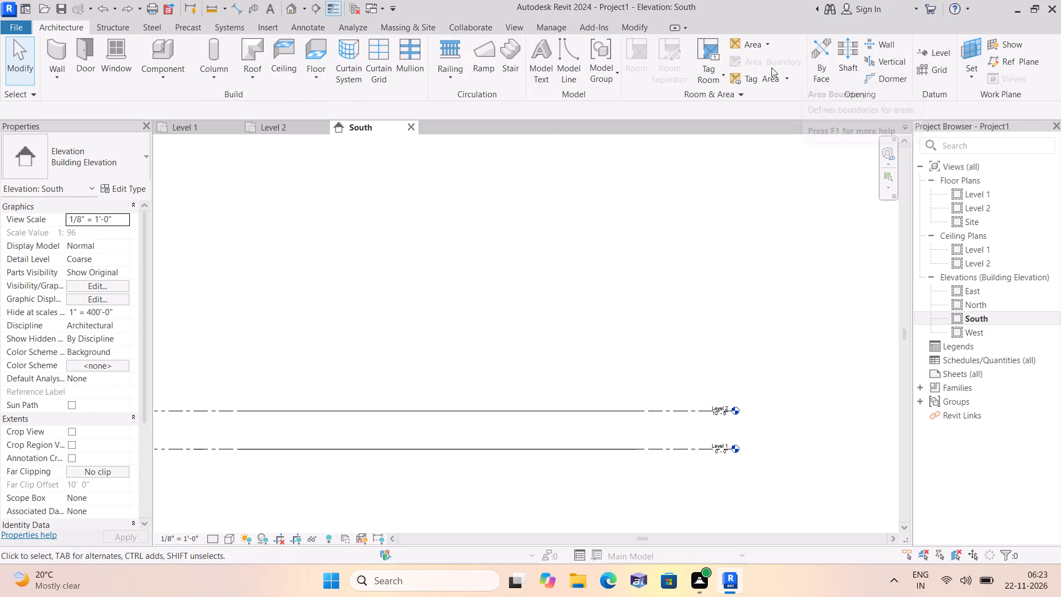
# Add a level offset 10' 6" above Level 2 using Level with Pick Lines, then leave the command.
pyautogui.click(935, 55)
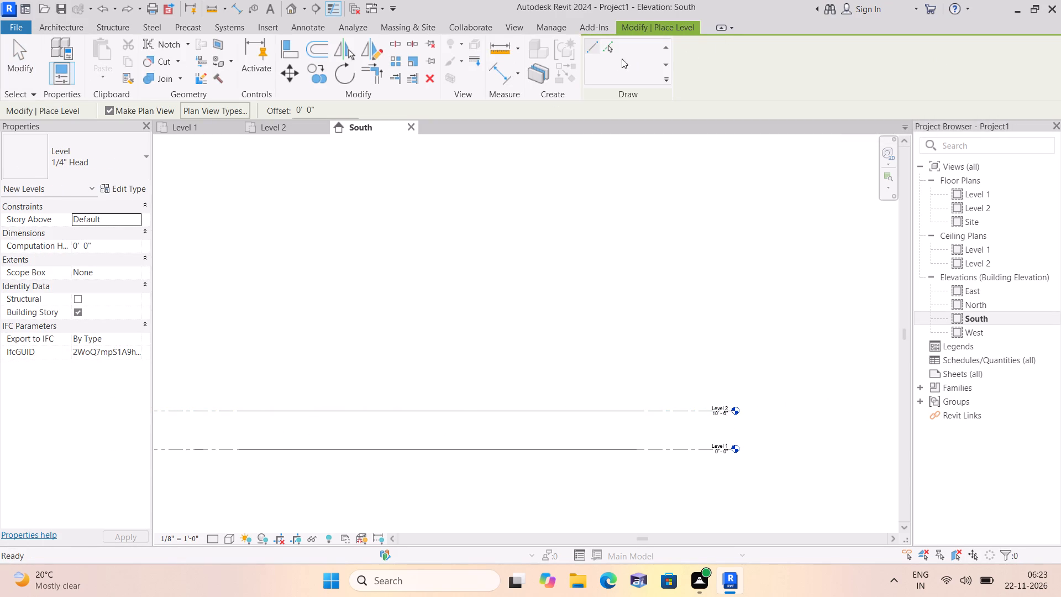
pyautogui.click(611, 50)
pyautogui.click(329, 109)
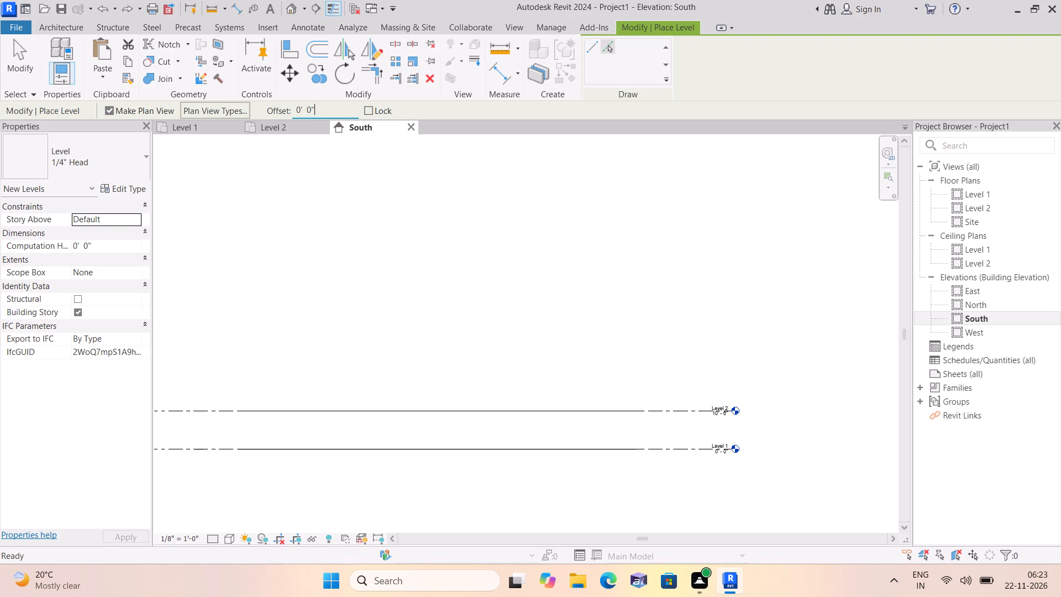
pyautogui.press('BackSpace')
pyautogui.press('BackSpace')
pyautogui.press('BackSpace')
pyautogui.press('BackSpace')
pyautogui.press('BackSpace')
pyautogui.press('BackSpace')
pyautogui.press('BackSpace')
pyautogui.press('BackSpace')
pyautogui.press('BackSpace')
pyautogui.press('BackSpace')
pyautogui.press('BackSpace')
pyautogui.press('BackSpace')
pyautogui.press('BackSpace')
pyautogui.press('BackSpace')
pyautogui.press('BackSpace')
pyautogui.write('10\'6"')
pyautogui.click(543, 408)
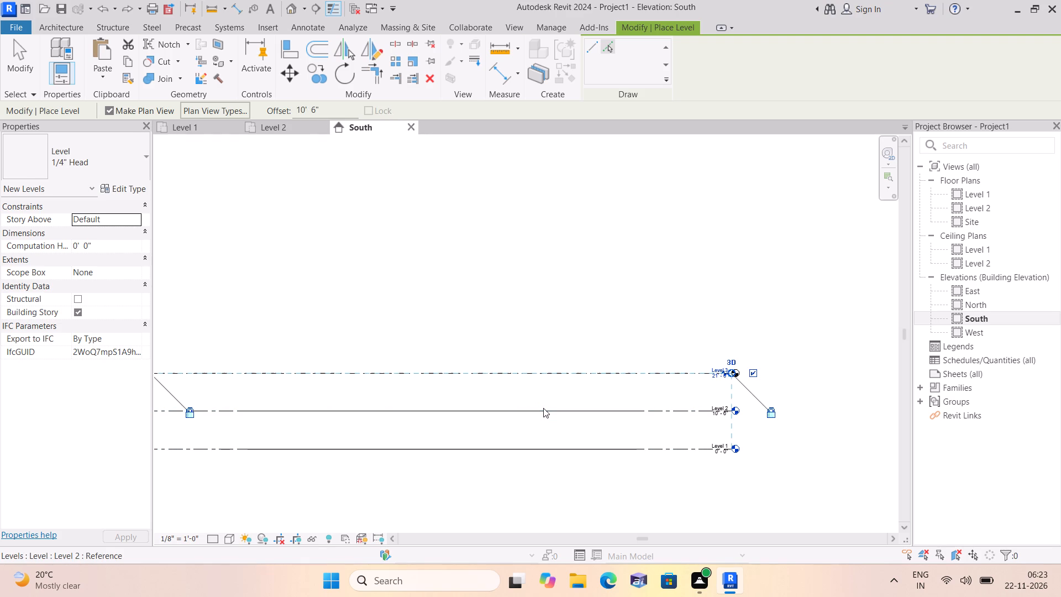
pyautogui.press('Escape')
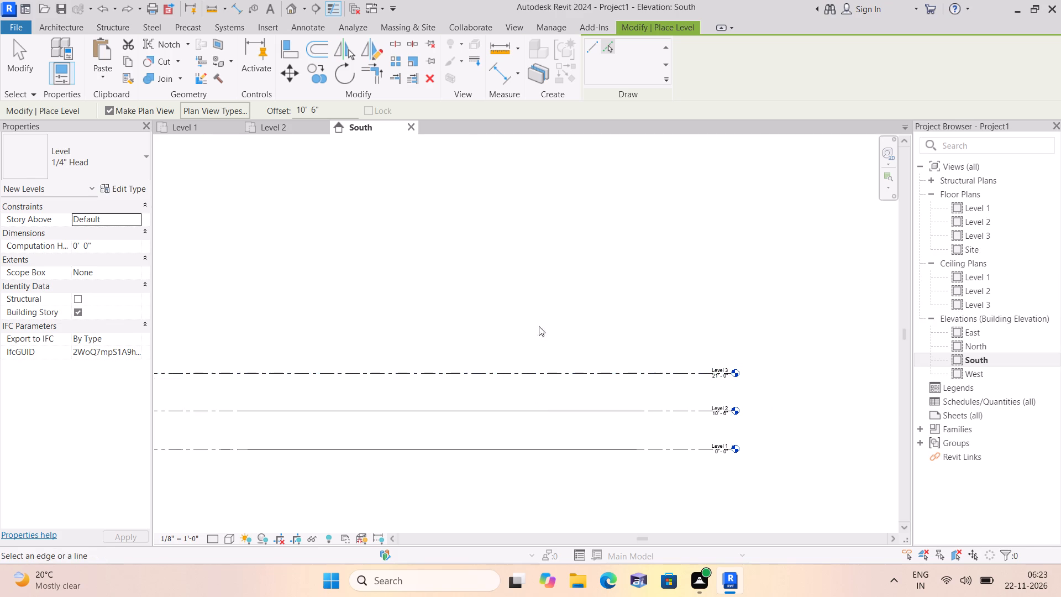
pyautogui.press('Escape')
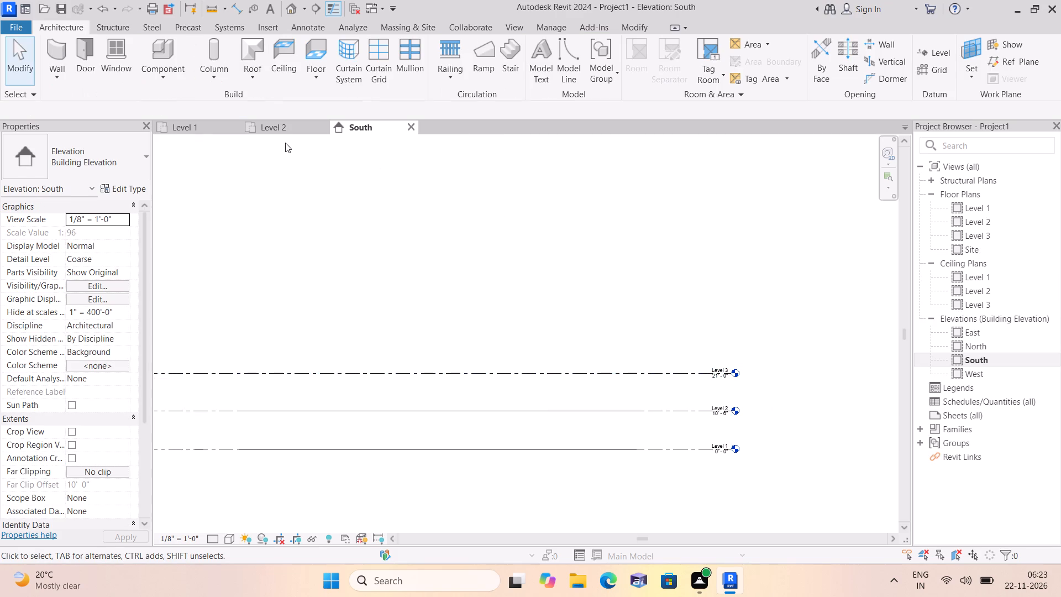
# Examine the names, elevations and spacing of the three levels in the South elevation.
pyautogui.moveTo(398, 201); pyautogui.dragTo(572, 194, button='middle')
pyautogui.scroll(-1, 512, 196)
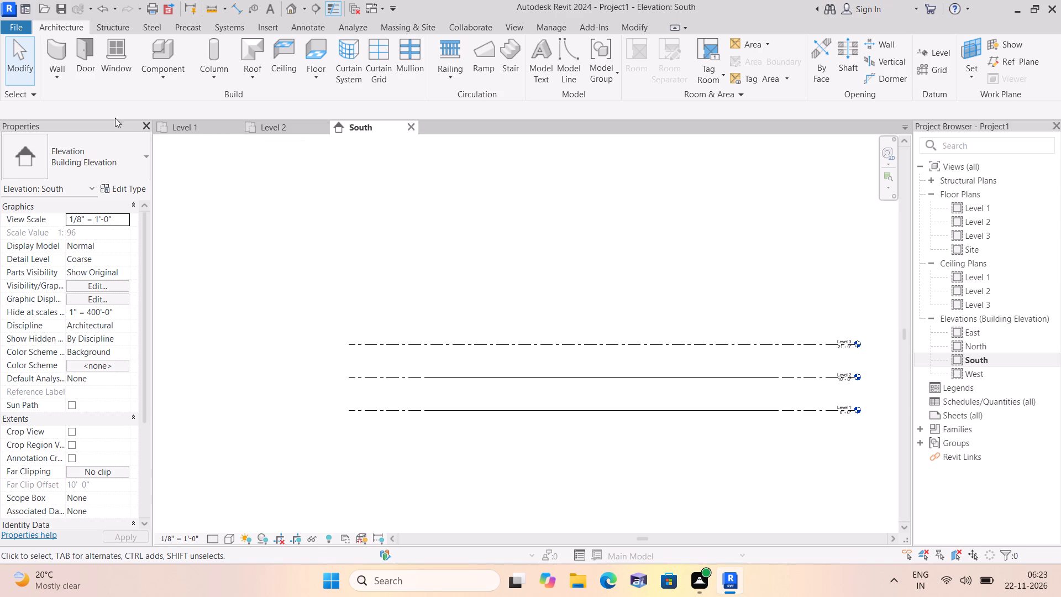
pyautogui.click(59, 78)
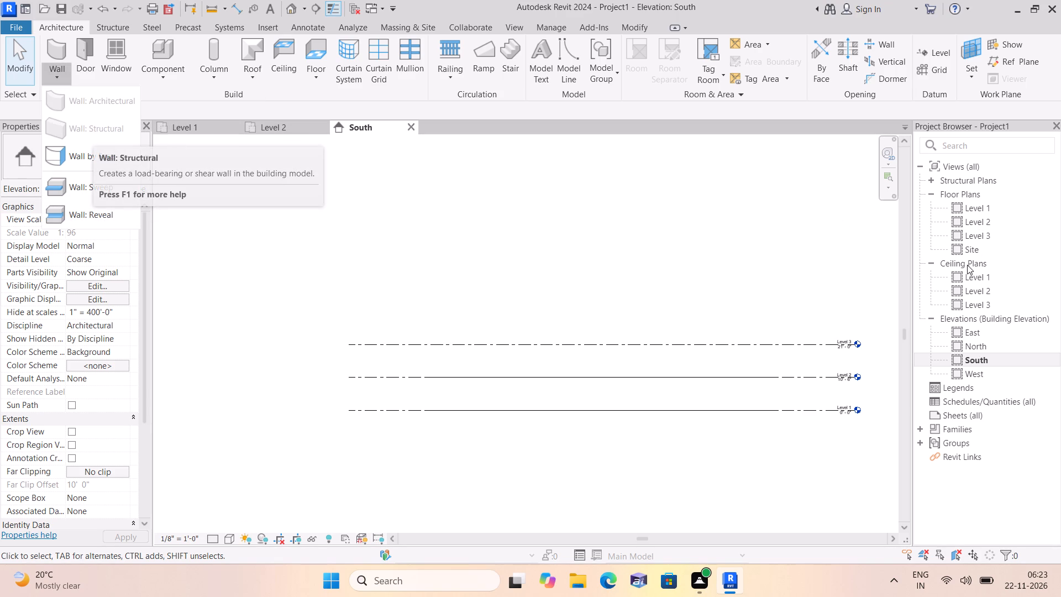
pyautogui.doubleClick(972, 205)
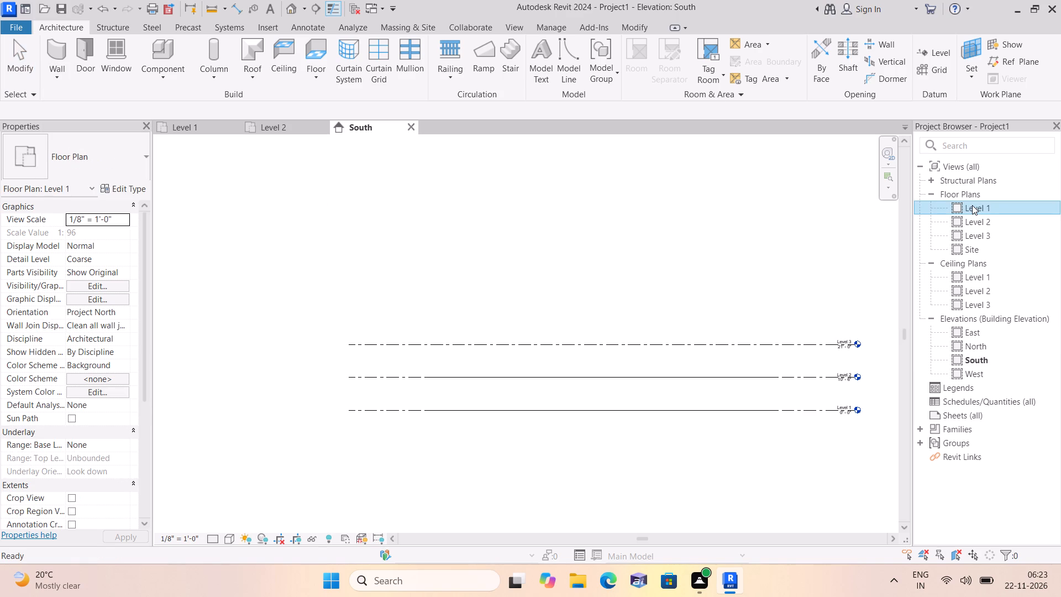
pyautogui.scroll(5, 777, 385)
pyautogui.scroll(-1, 777, 385)
pyautogui.moveTo(777, 385); pyautogui.dragTo(678, 386, button='middle')
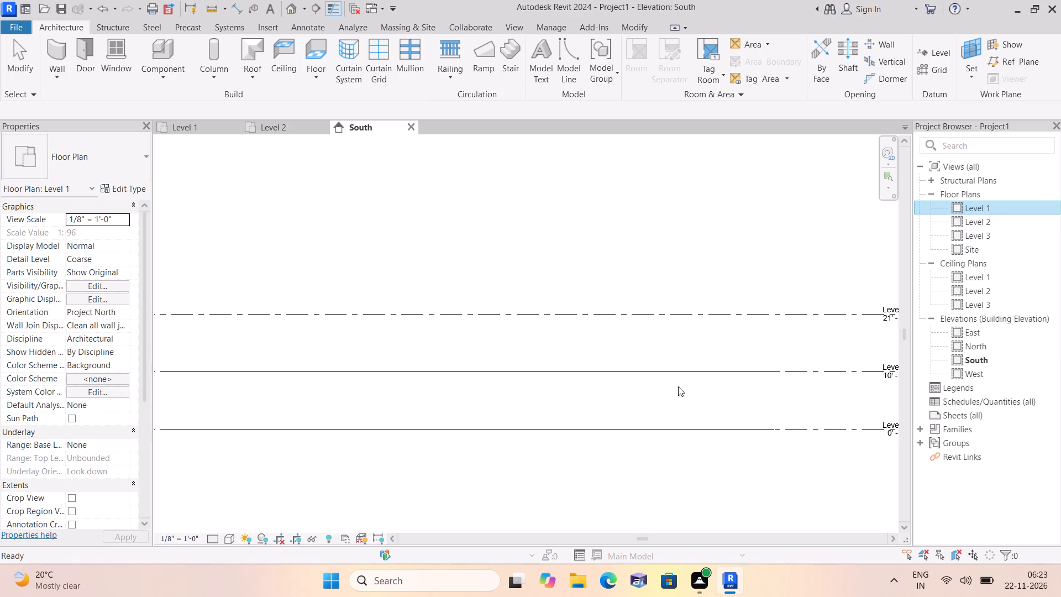
pyautogui.moveTo(678, 386); pyautogui.dragTo(377, 410, button='middle')
pyautogui.moveTo(612, 389); pyautogui.dragTo(385, 371, button='middle')
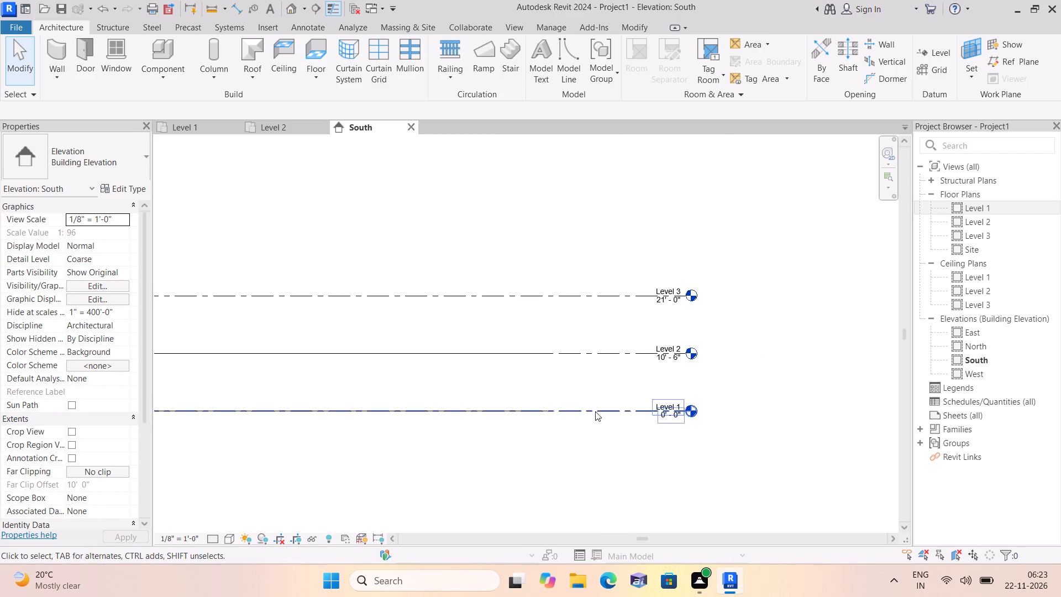
pyautogui.scroll(4, 704, 415)
pyautogui.scroll(-1, 690, 408)
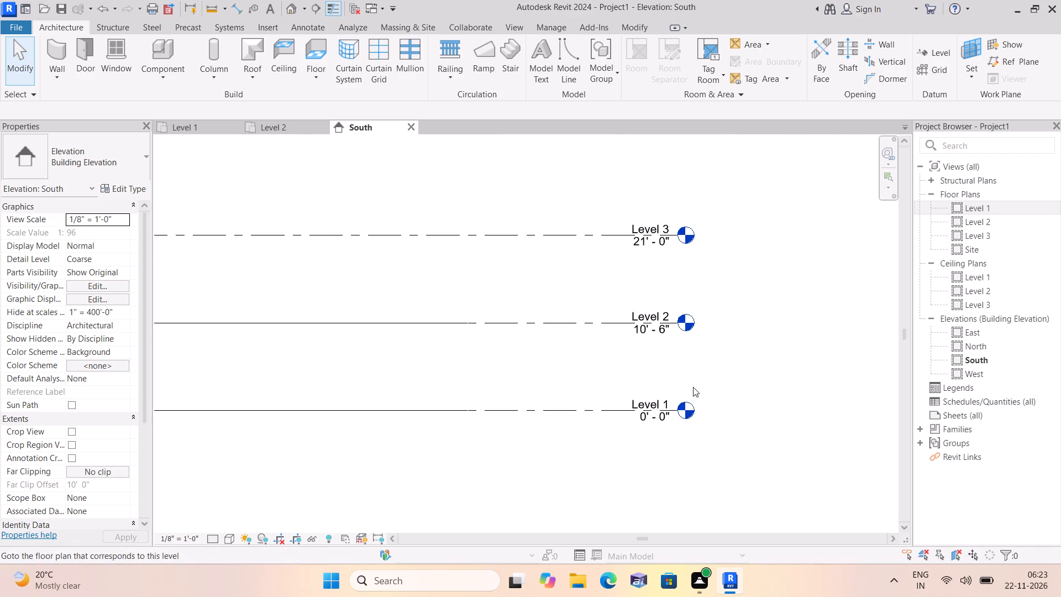
# Open the Level 1 floor plan.
pyautogui.doubleClick(980, 210)
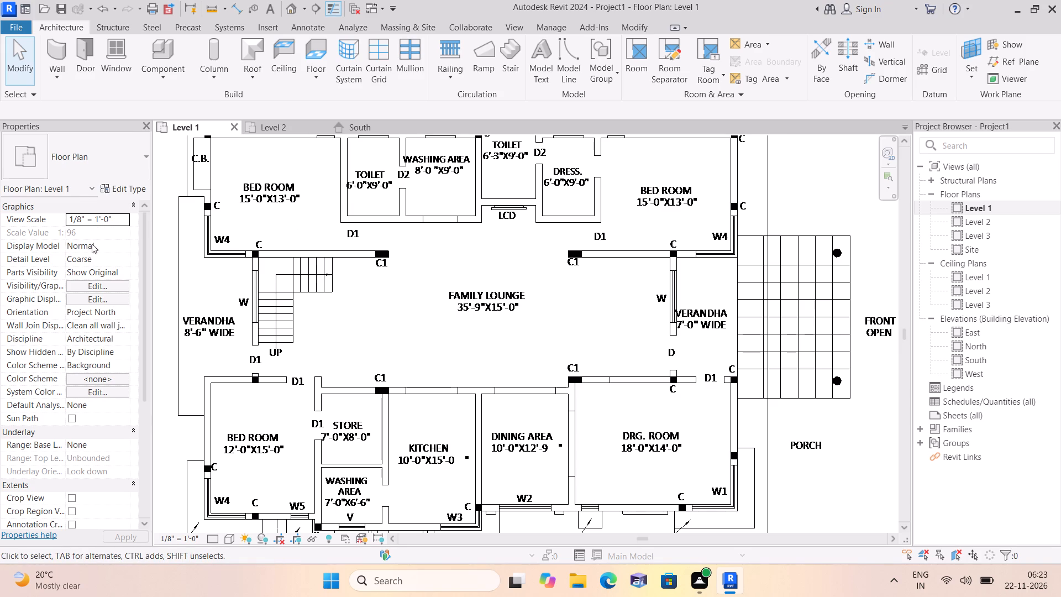
# Start an architectural wall and duplicate the Generic - 8" basic wall type under the name 9".
pyautogui.click(66, 81)
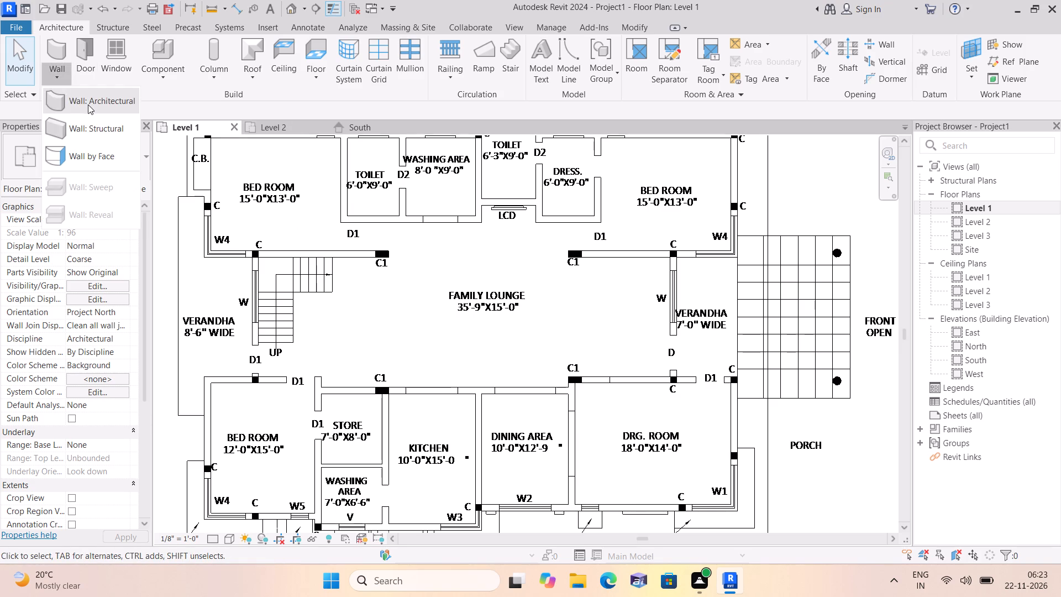
pyautogui.click(88, 104)
pyautogui.click(145, 157)
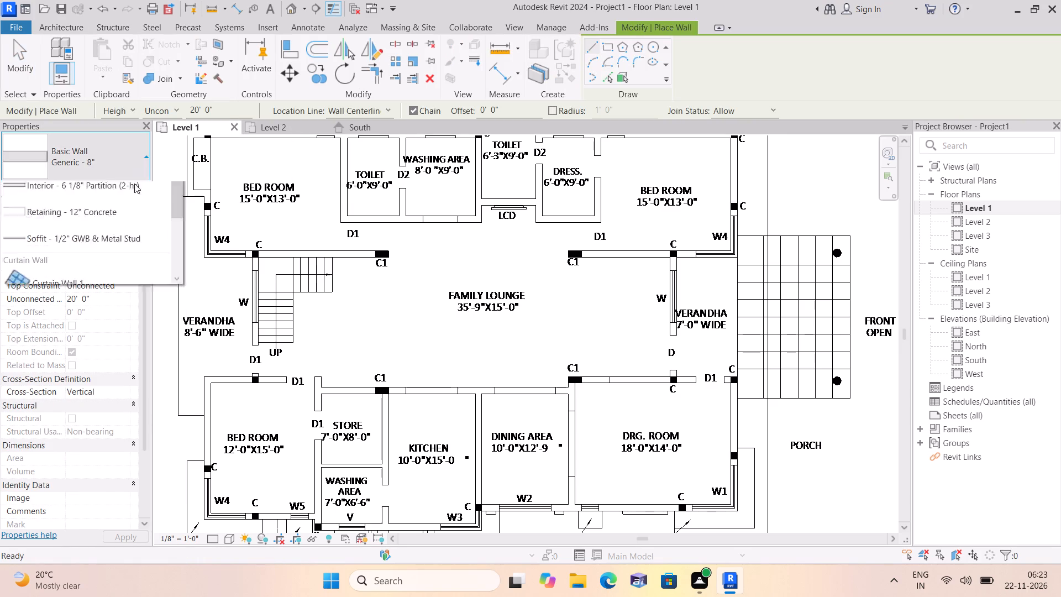
pyautogui.click(146, 155)
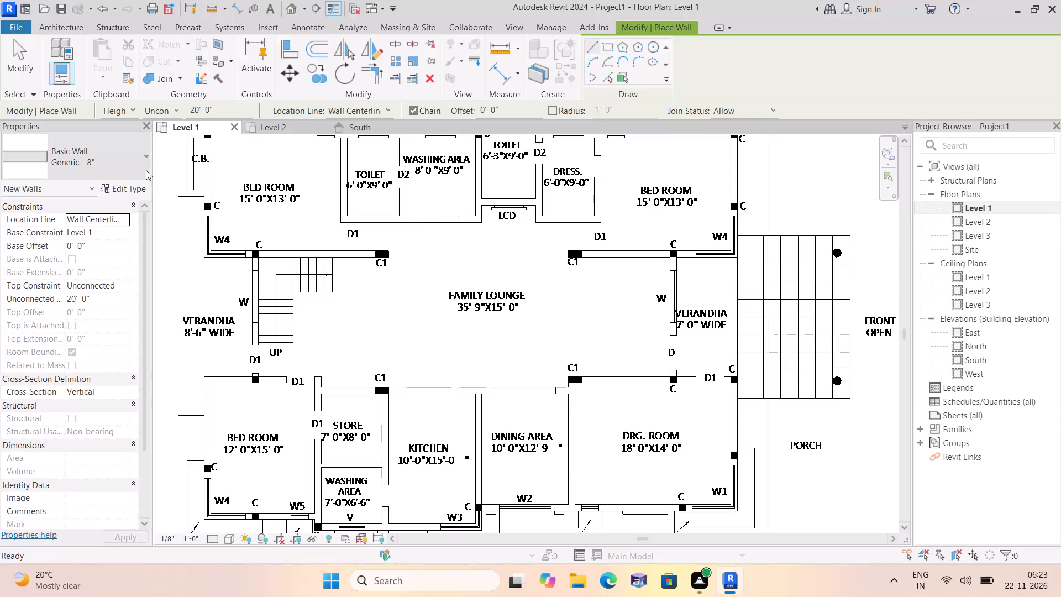
pyautogui.click(137, 186)
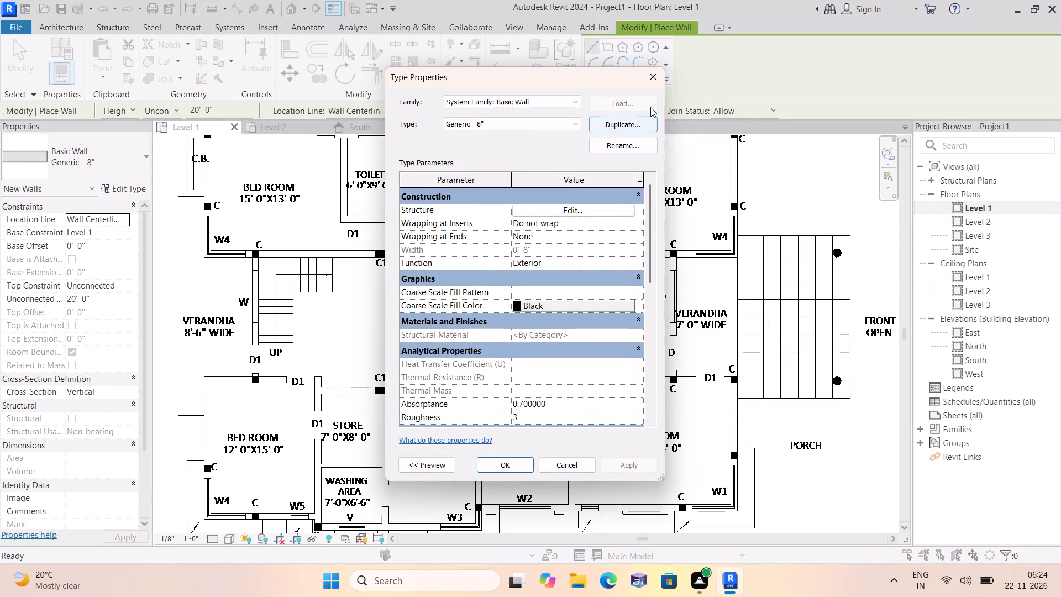
pyautogui.click(605, 125)
pyautogui.click(529, 263)
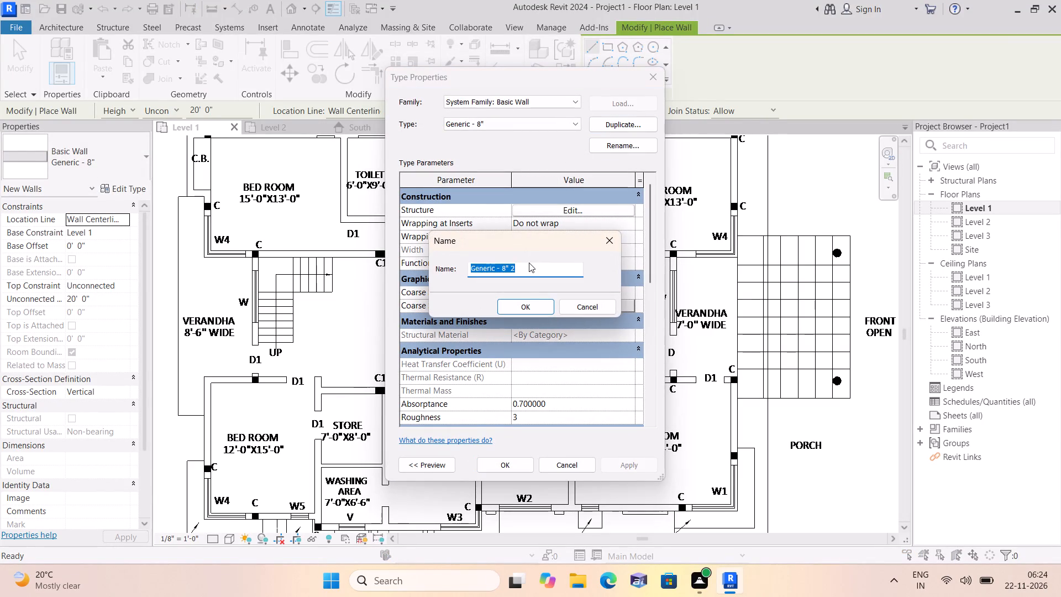
pyautogui.click(525, 269)
pyautogui.press('BackSpace')
pyautogui.press('BackSpace')
pyautogui.press('BackSpace')
pyautogui.press('BackSpace')
pyautogui.press('BackSpace')
pyautogui.press('BackSpace')
pyautogui.press('BackSpace')
pyautogui.press('BackSpace')
pyautogui.press('BackSpace')
pyautogui.press('BackSpace')
pyautogui.press('BackSpace')
pyautogui.press('BackSpace')
pyautogui.press('BackSpace')
pyautogui.press('BackSpace')
pyautogui.press('BackSpace')
pyautogui.press('BackSpace')
pyautogui.press('BackSpace')
pyautogui.press('BackSpace')
pyautogui.press('BackSpace')
pyautogui.press('BackSpace')
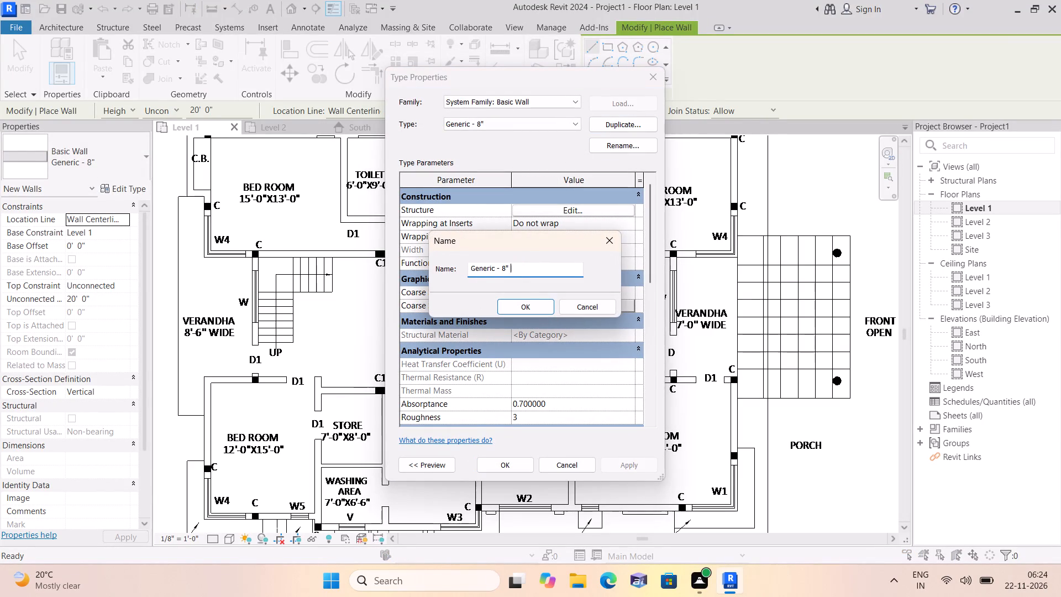
pyautogui.press('9')
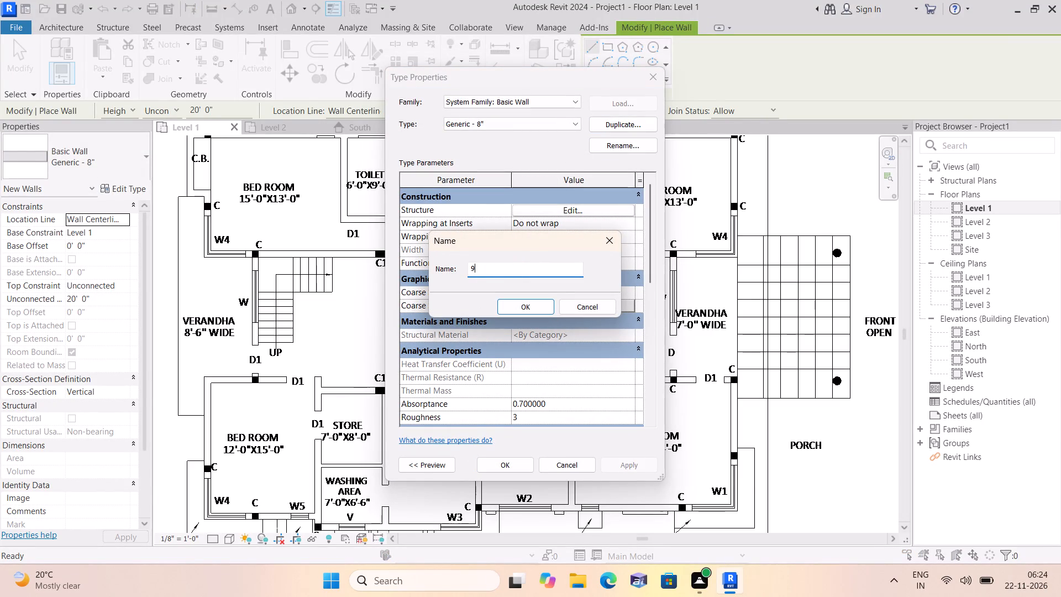
pyautogui.hotkey('shift', '"')
pyautogui.click(532, 303)
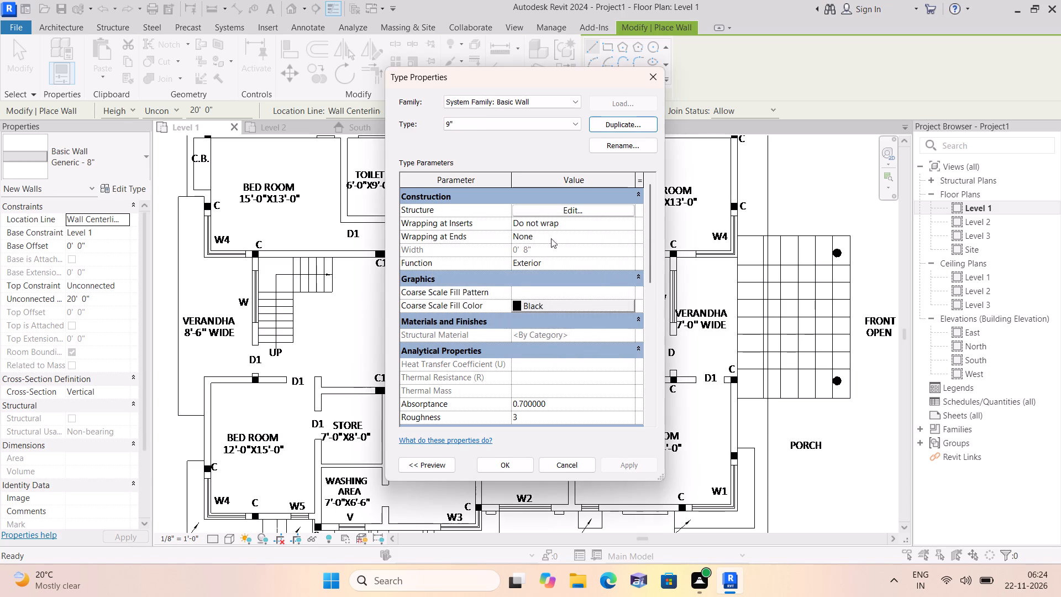
# Set the structure layer thickness of the 9" wall type to 9" and apply the type changes.
pyautogui.click(569, 207)
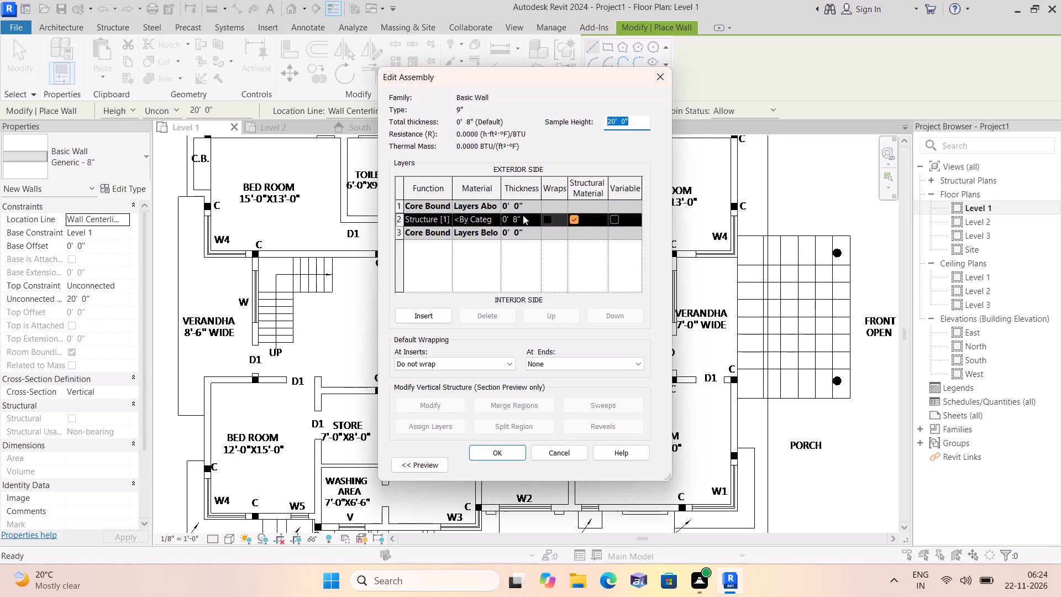
pyautogui.click(523, 215)
pyautogui.press('BackSpace')
pyautogui.press('BackSpace')
pyautogui.press('BackSpace')
pyautogui.press('BackSpace')
pyautogui.press('BackSpace')
pyautogui.press('BackSpace')
pyautogui.press('BackSpace')
pyautogui.press('BackSpace')
pyautogui.press('BackSpace')
pyautogui.press('BackSpace')
pyautogui.press('BackSpace')
pyautogui.press('BackSpace')
pyautogui.press('BackSpace')
pyautogui.press('BackSpace')
pyautogui.press('BackSpace')
pyautogui.press('BackSpace')
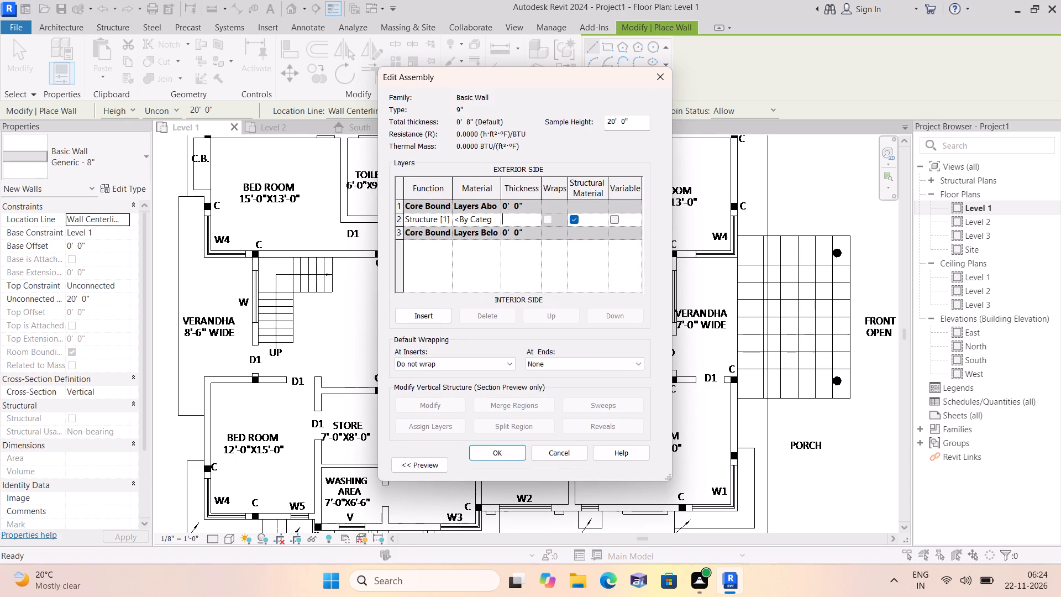
pyautogui.press('9')
pyautogui.hotkey('shift', '"')
pyautogui.click(508, 455)
pyautogui.click(639, 467)
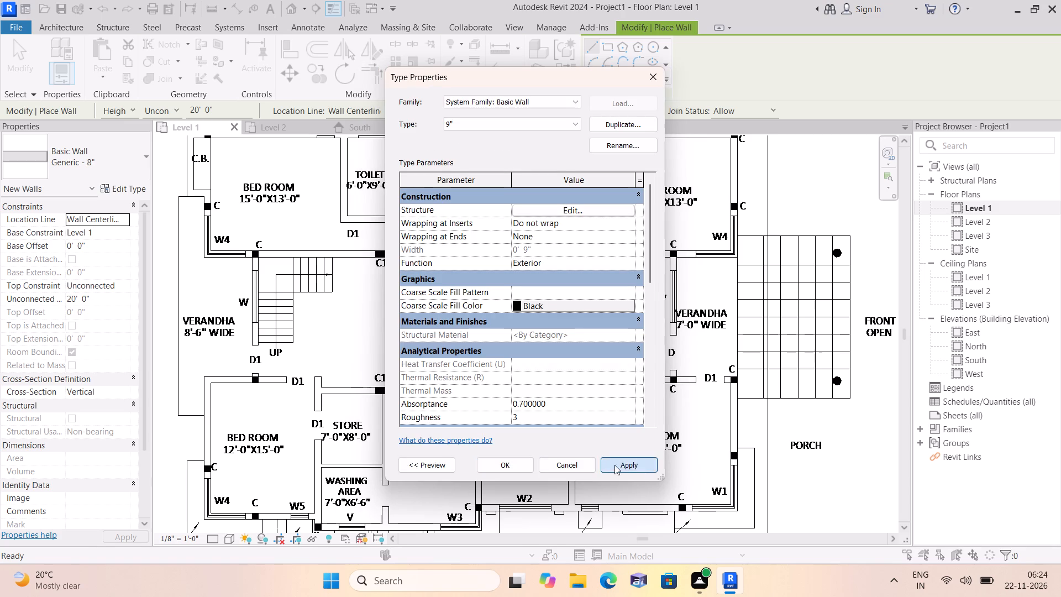
pyautogui.click(515, 463)
# Duplicate the 9" basic wall type under the name 4.5".
pyautogui.click(122, 188)
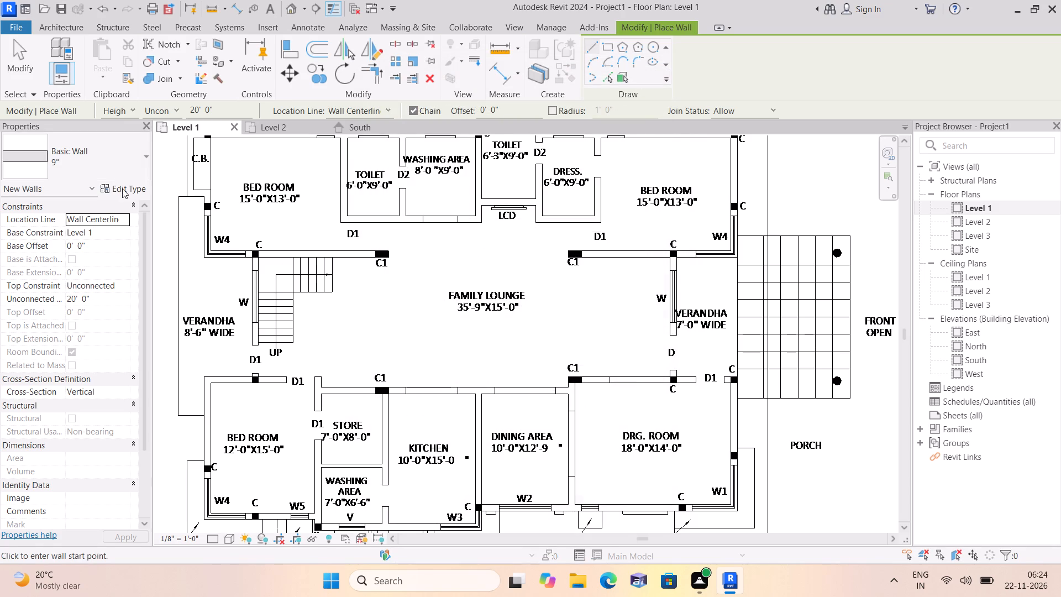
pyautogui.click(618, 129)
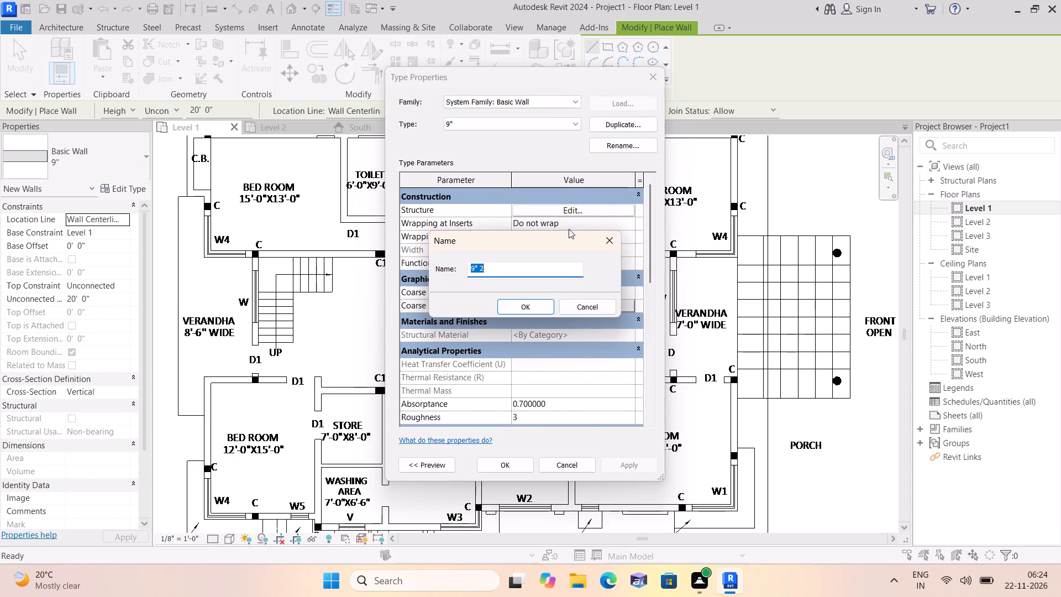
pyautogui.click(501, 267)
pyautogui.press('BackSpace')
pyautogui.press('BackSpace')
pyautogui.press('BackSpace')
pyautogui.press('BackSpace')
pyautogui.press('BackSpace')
pyautogui.press('BackSpace')
pyautogui.press('BackSpace')
pyautogui.press('BackSpace')
pyautogui.press('BackSpace')
pyautogui.press('BackSpace')
pyautogui.press('BackSpace')
pyautogui.press('BackSpace')
pyautogui.press('BackSpace')
pyautogui.press('BackSpace')
pyautogui.press('BackSpace')
pyautogui.write('4.5')
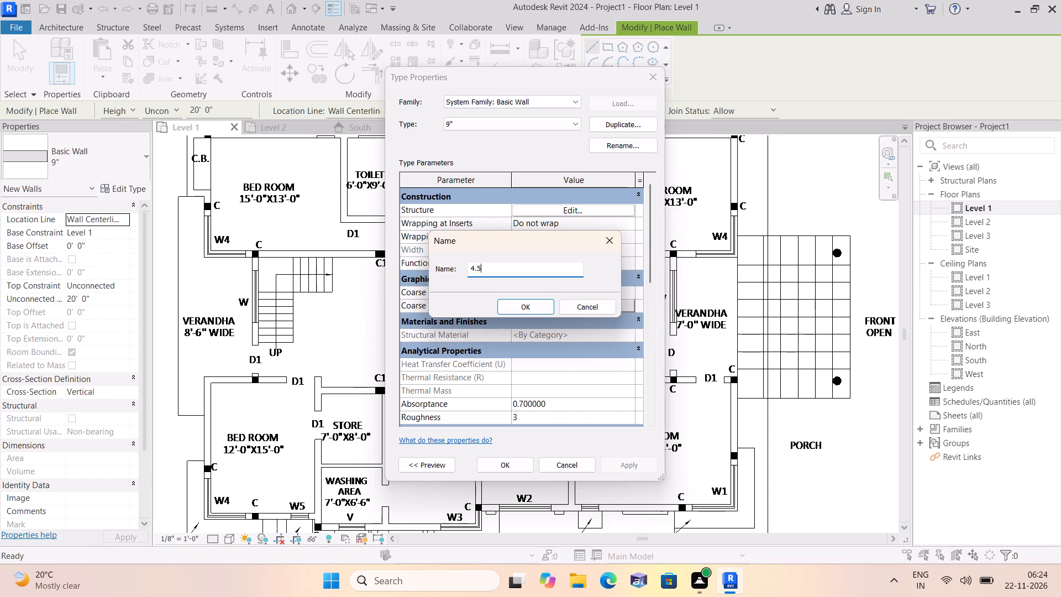
pyautogui.hotkey('shift', '"')
pyautogui.click(528, 307)
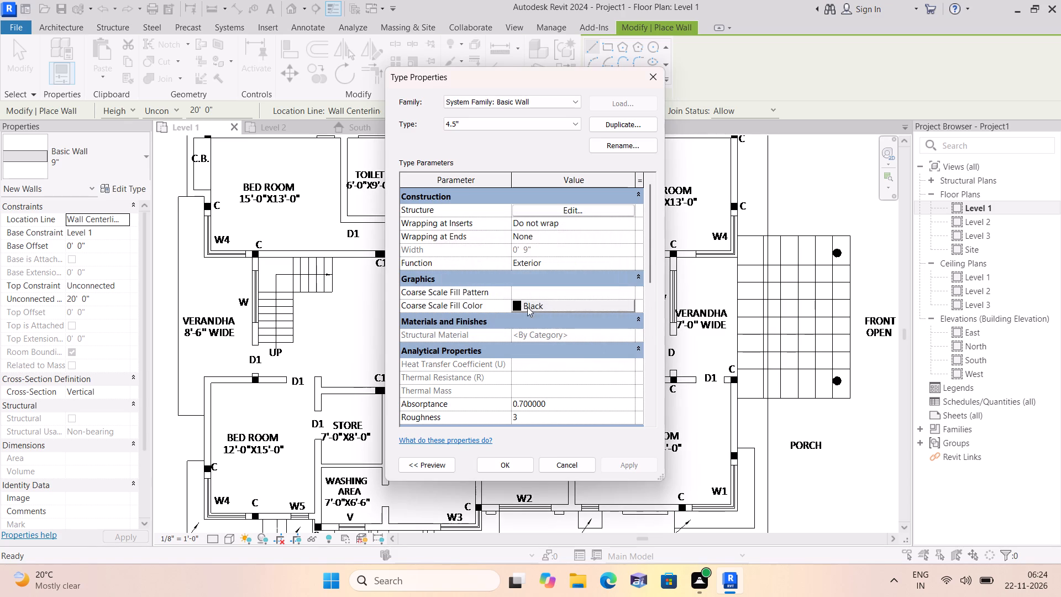
# Set the structure layer thickness of the 4.5" wall type to 4.5" and apply the type changes.
pyautogui.click(582, 209)
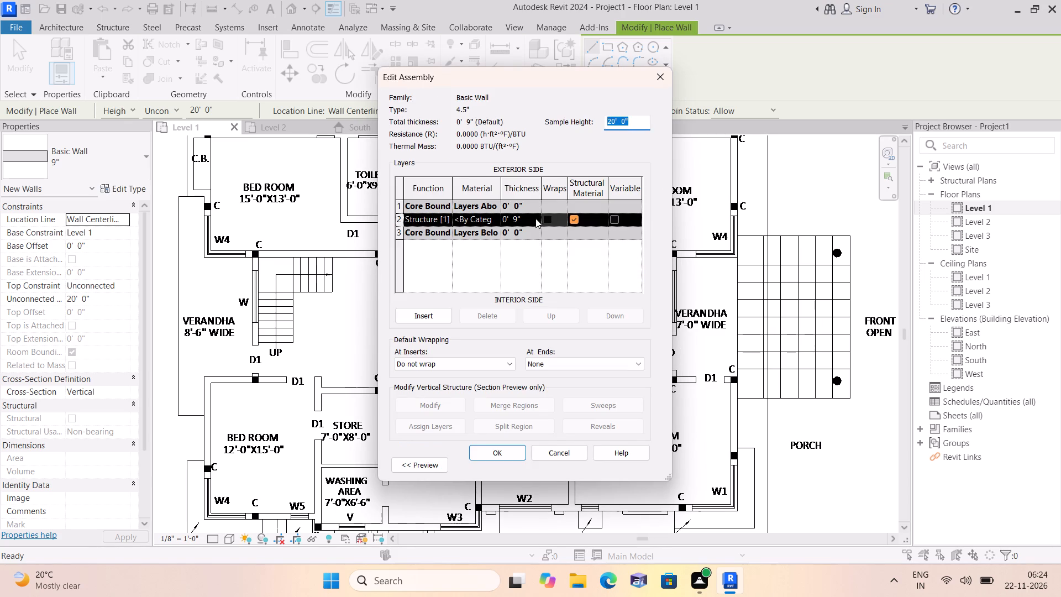
pyautogui.click(535, 219)
pyautogui.press('BackSpace')
pyautogui.press('BackSpace')
pyautogui.press('BackSpace')
pyautogui.write('4.5')
pyautogui.hotkey('shift', '"')
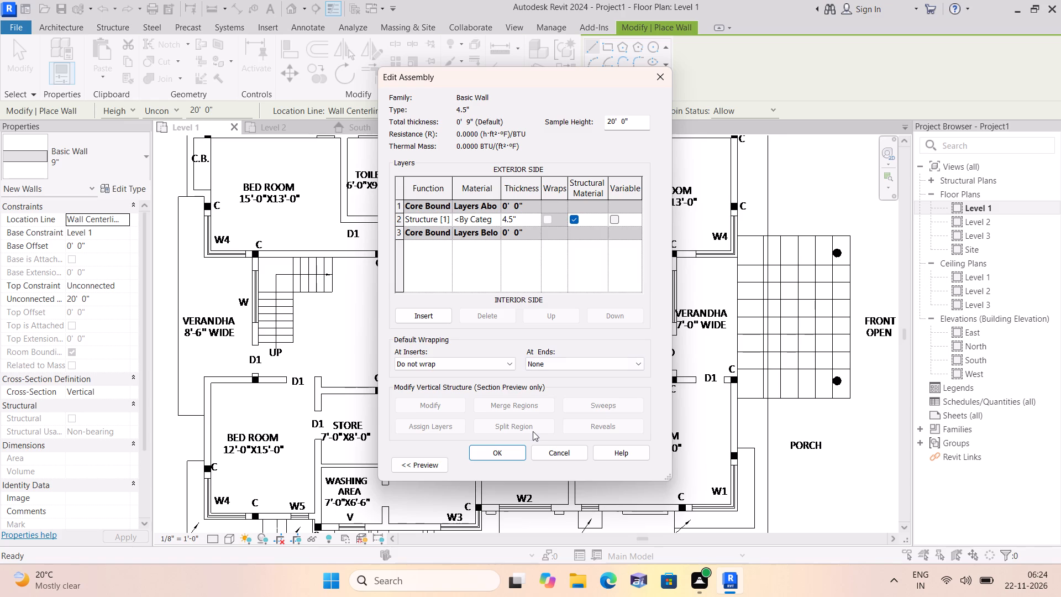
pyautogui.click(511, 452)
pyautogui.click(630, 470)
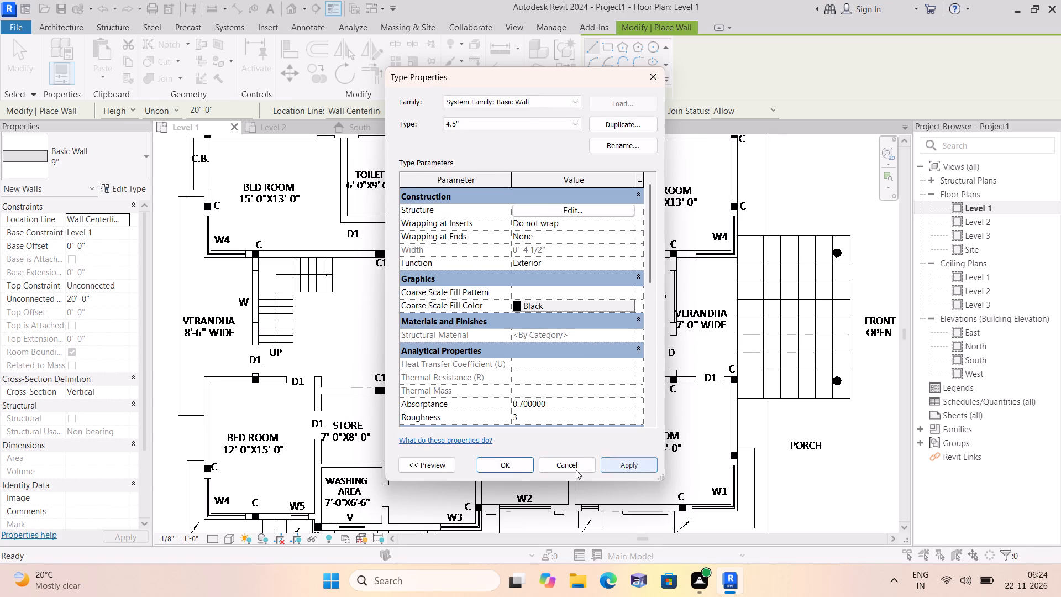
pyautogui.click(496, 460)
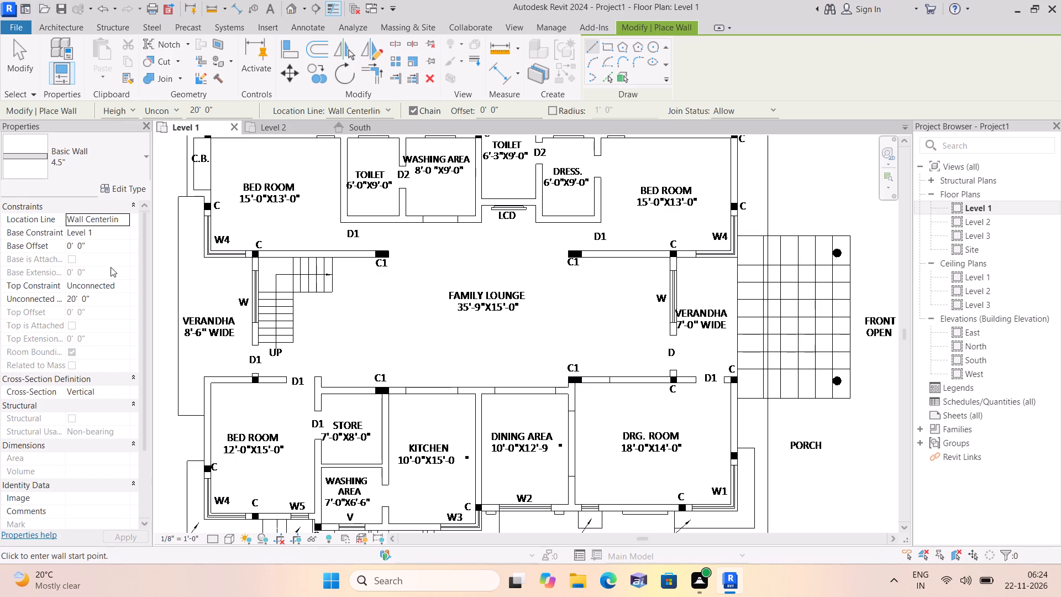
# Set up 9" walls with top constraint up to Level 2, location line Finish Face: Exterior, and line-picking placement.
pyautogui.click(123, 286)
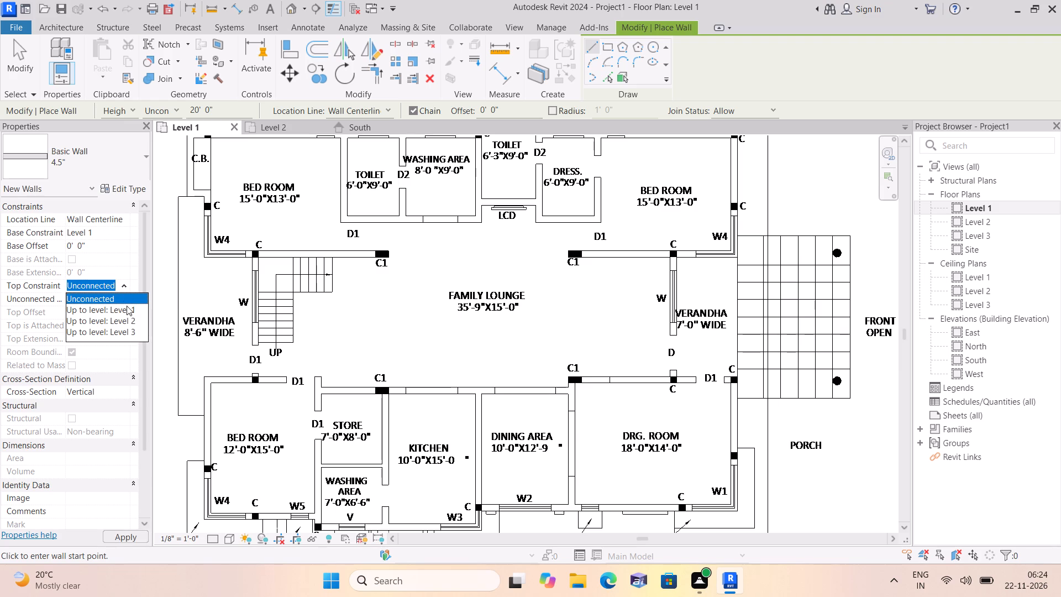
pyautogui.click(132, 321)
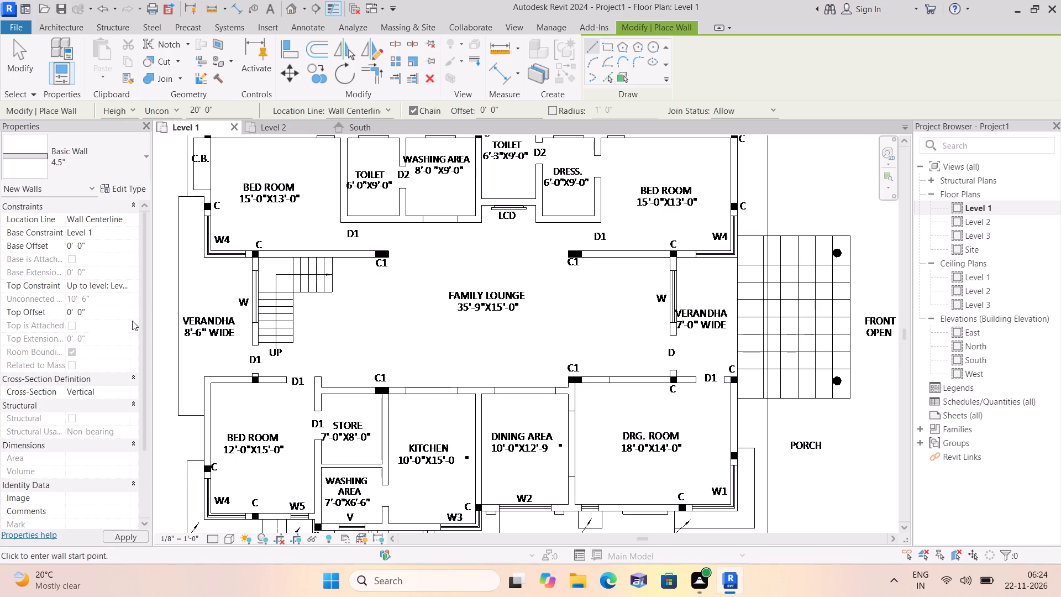
pyautogui.scroll(-2, 207, 238)
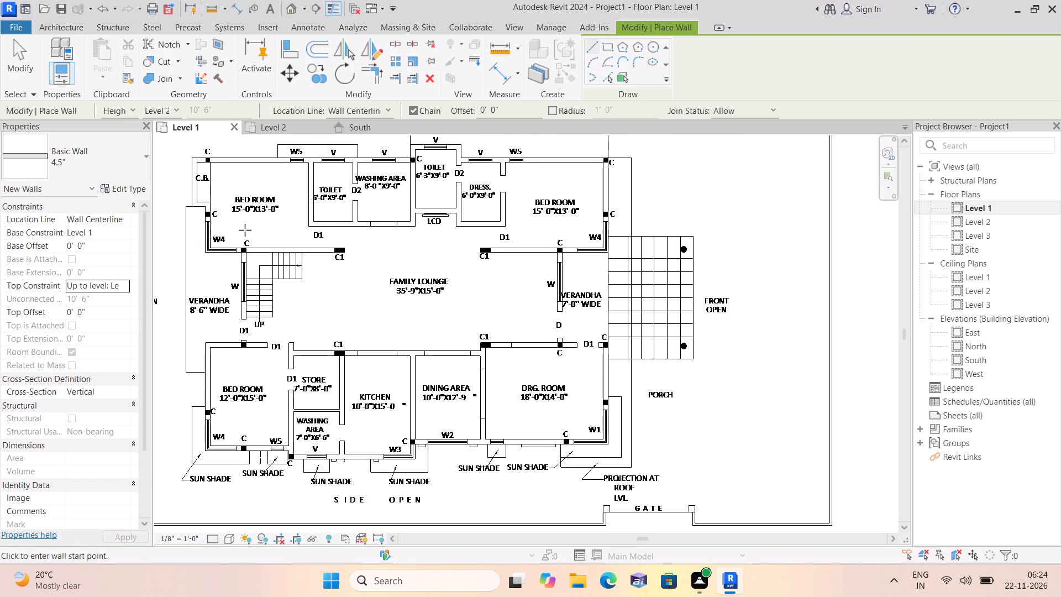
pyautogui.moveTo(246, 231); pyautogui.dragTo(285, 254, button='middle')
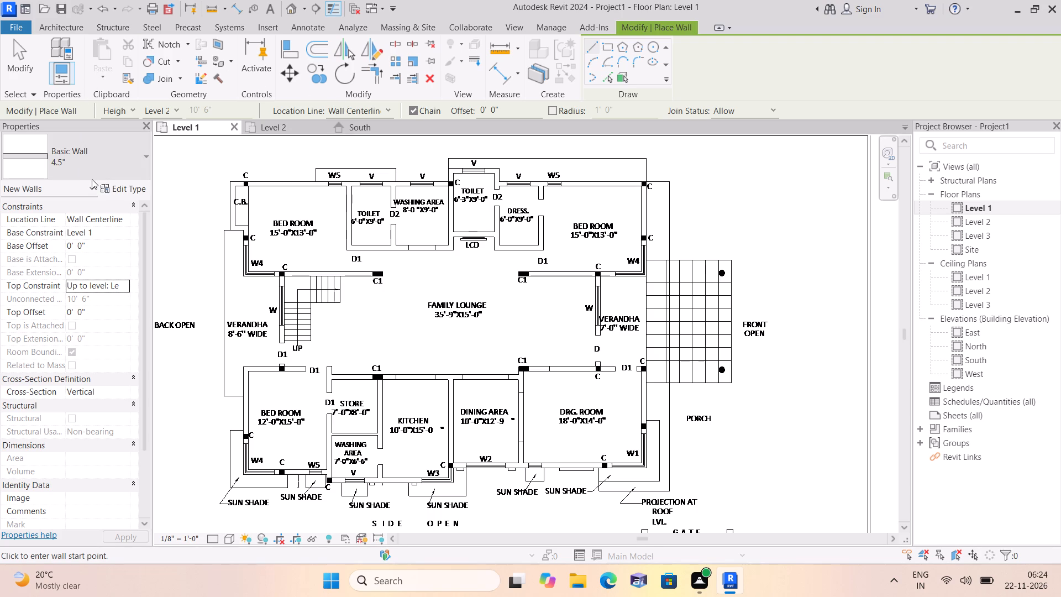
pyautogui.click(145, 154)
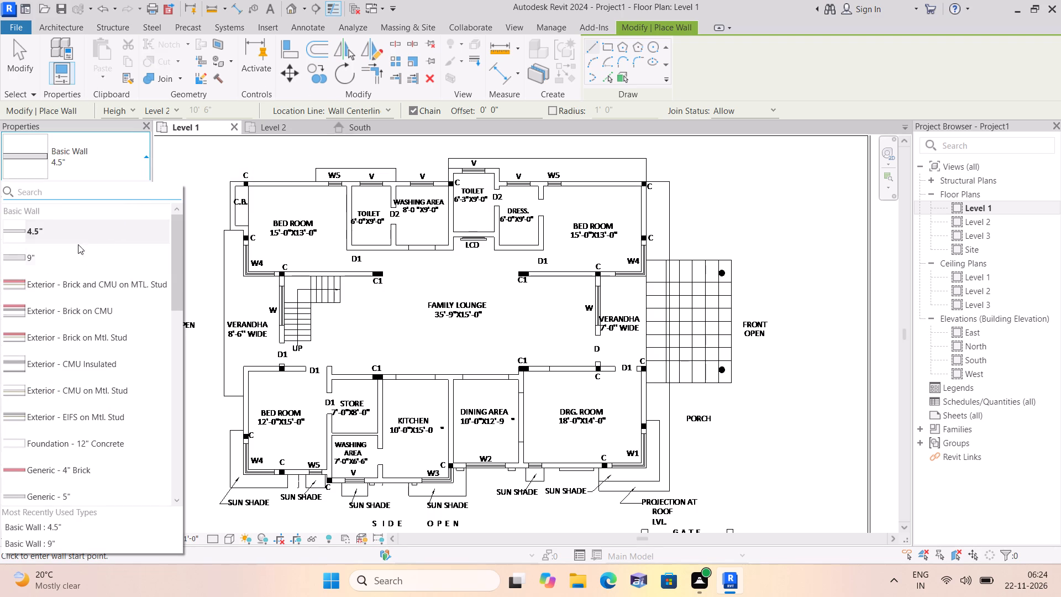
pyautogui.click(64, 255)
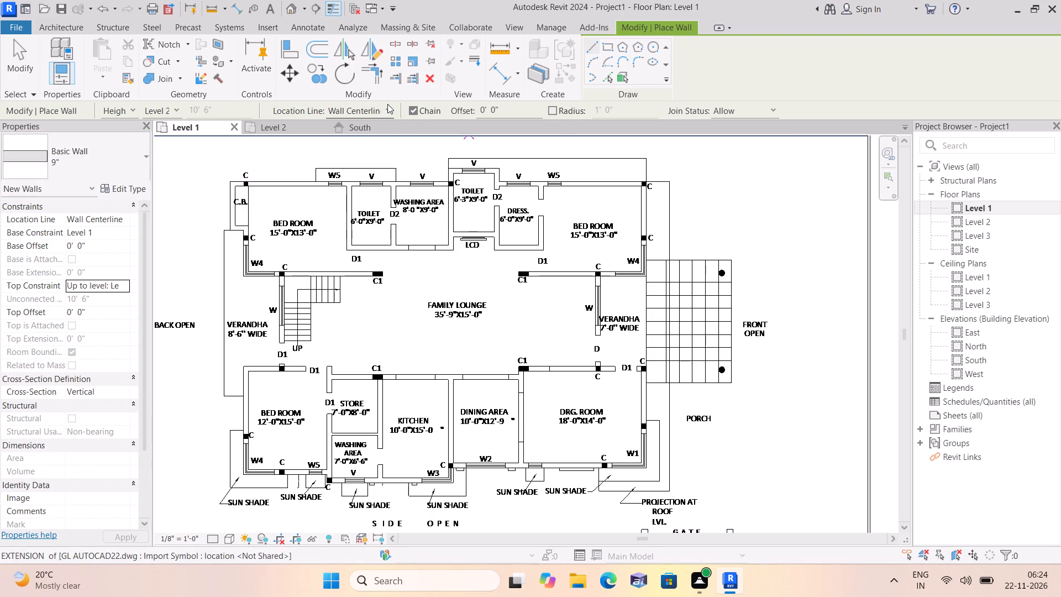
pyautogui.click(386, 103)
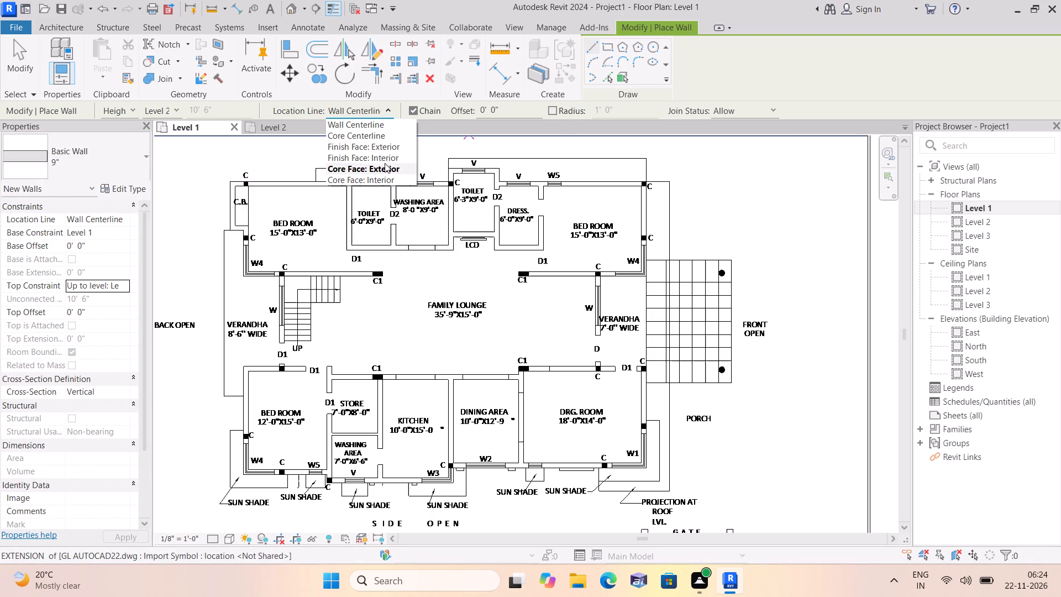
pyautogui.click(385, 146)
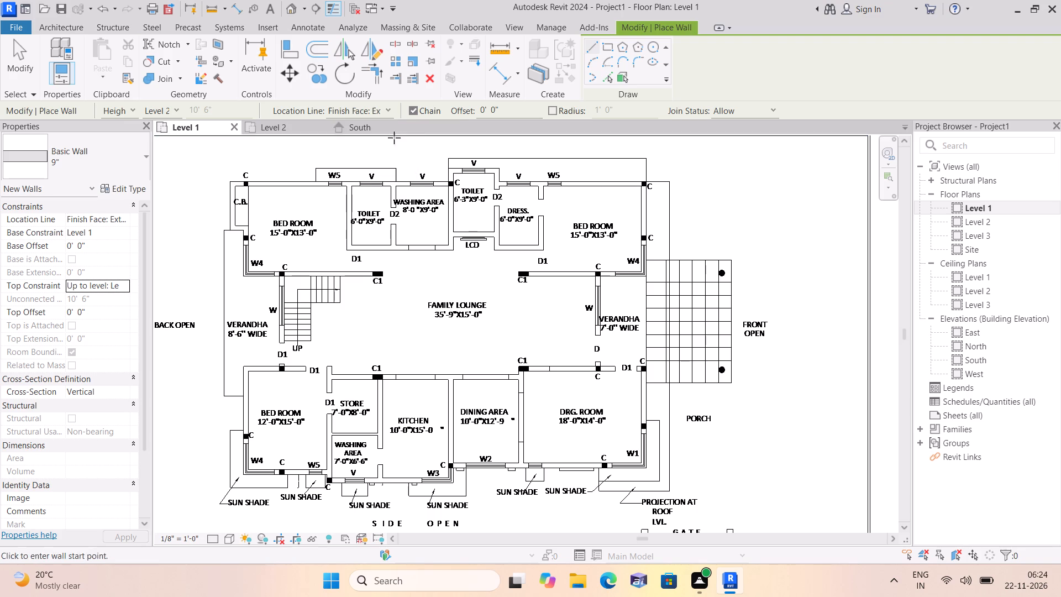
pyautogui.click(613, 76)
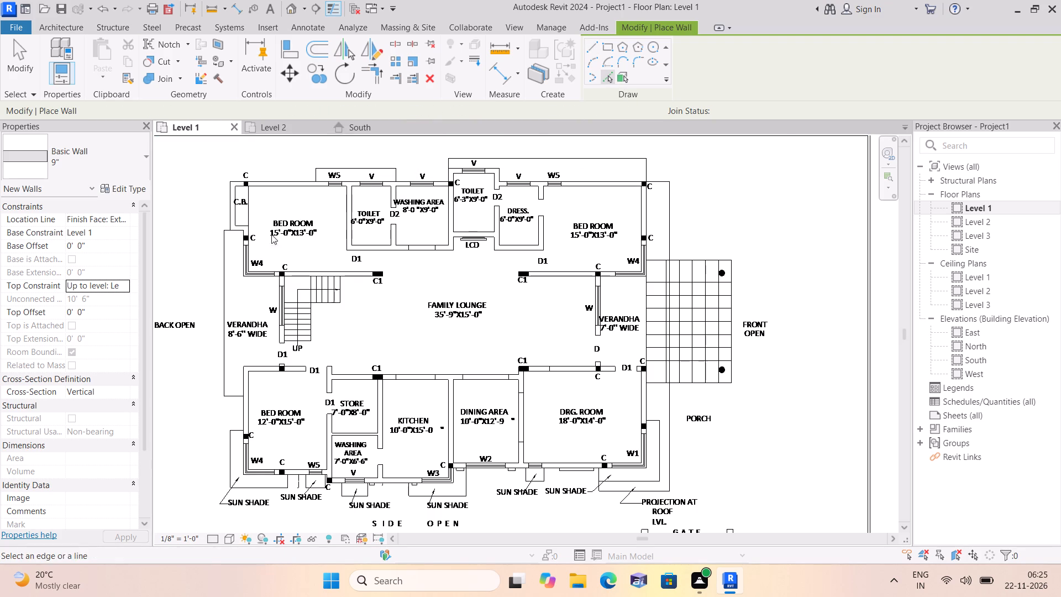
# Change the visual style of the Level 1 floor plan view.
pyautogui.click(224, 546)
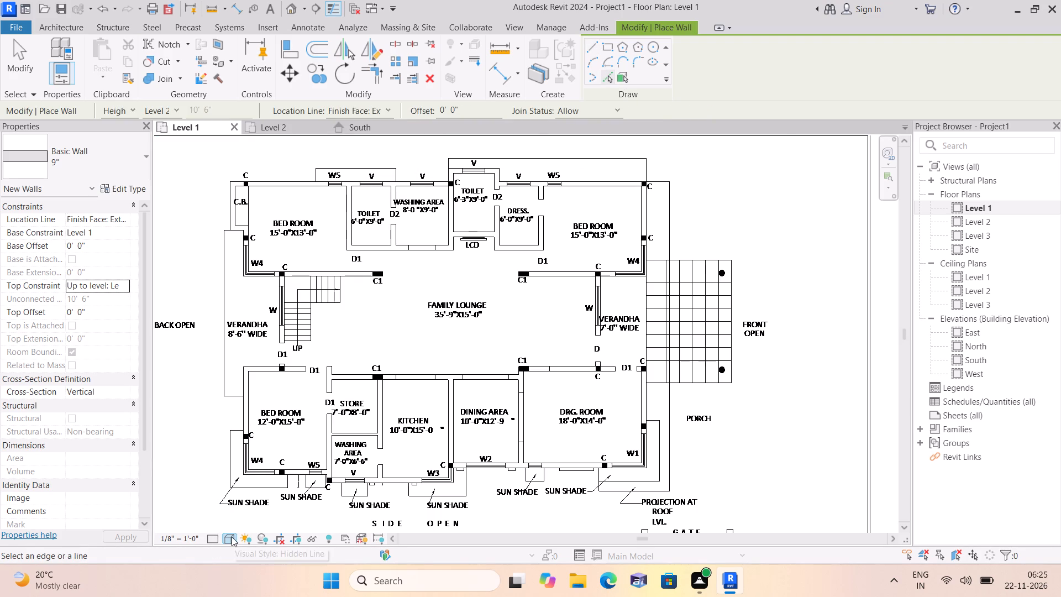
pyautogui.click(232, 537)
pyautogui.click(273, 480)
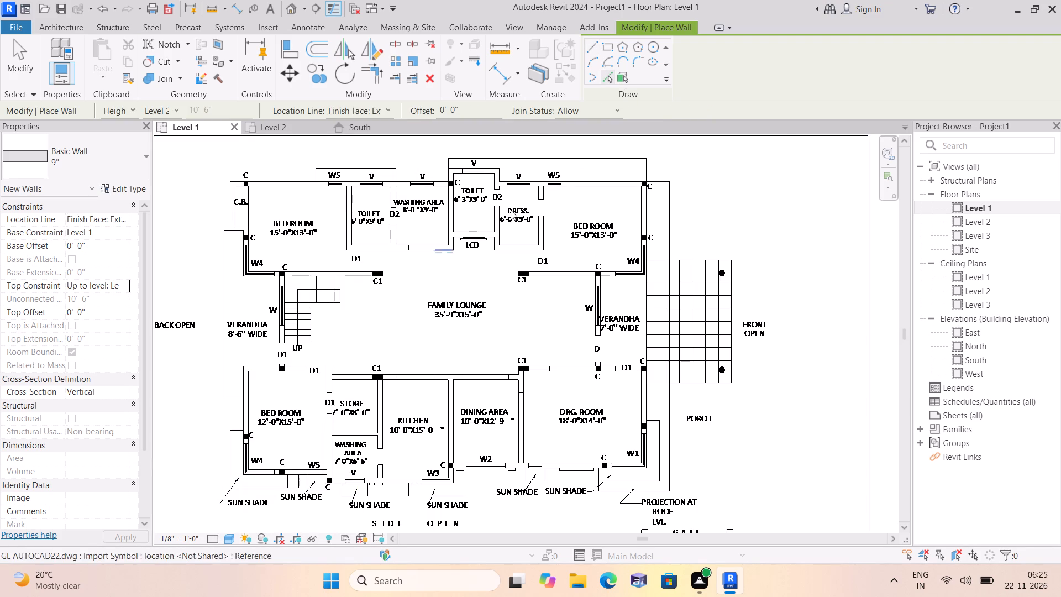
# Place 9" walls on the plan lines around the bedroom with the C.B. recess, including its north, west and south sides.
pyautogui.click(608, 74)
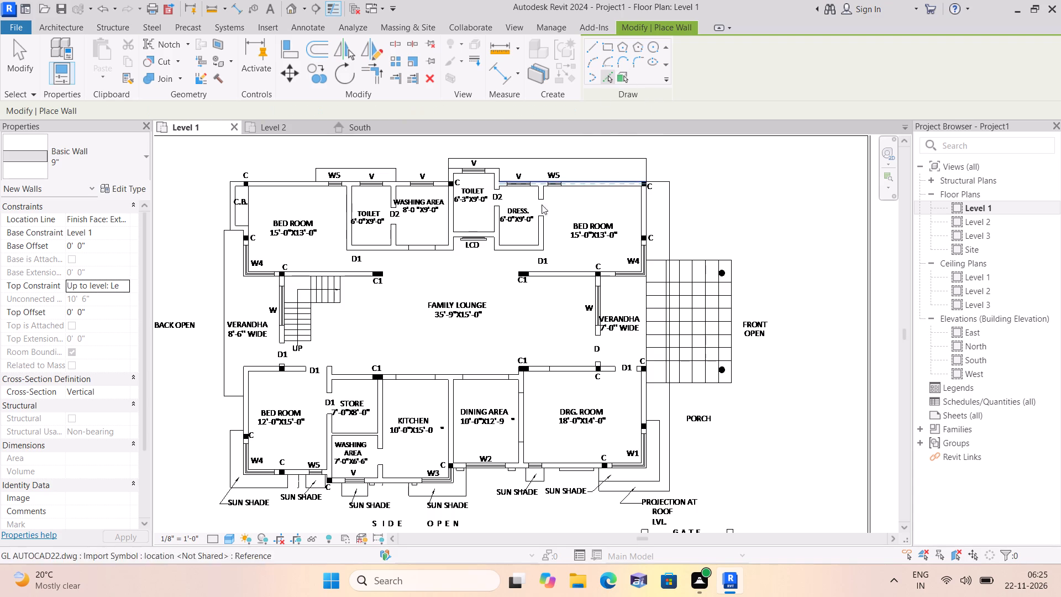
pyautogui.scroll(3, 251, 195)
pyautogui.click(267, 182)
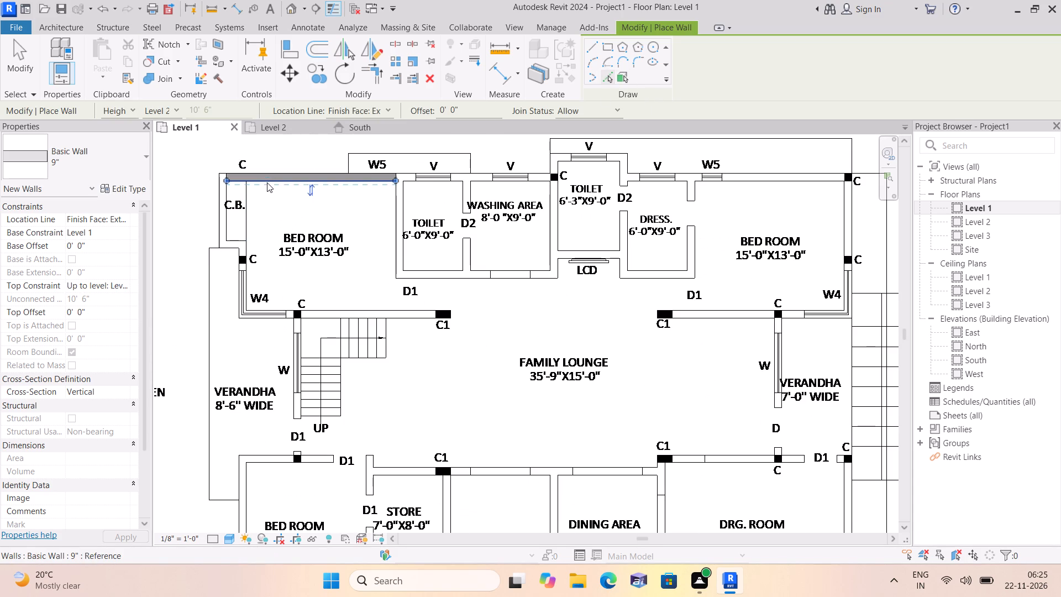
pyautogui.click(229, 216)
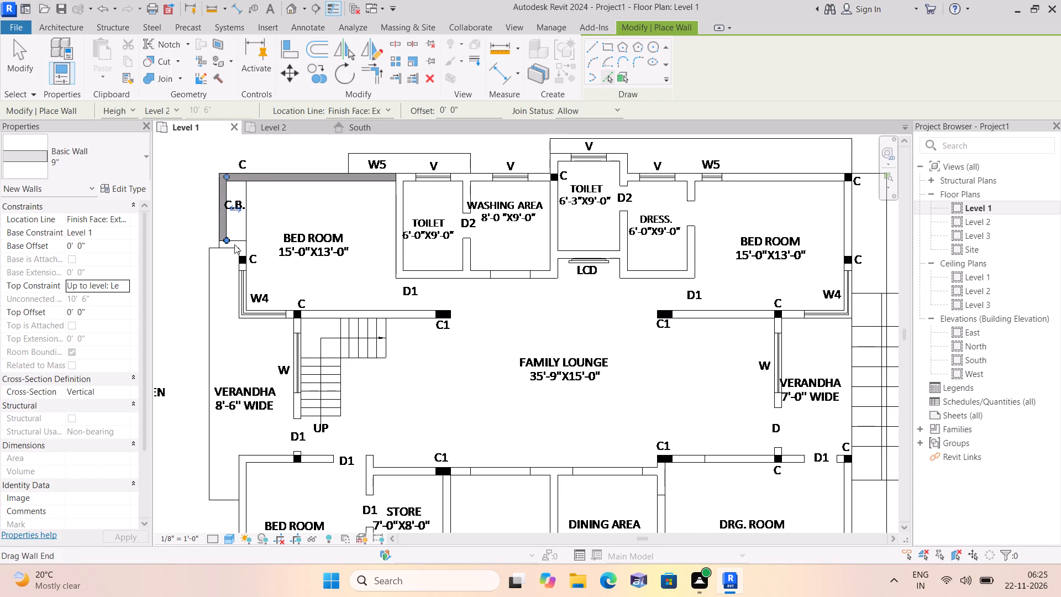
pyautogui.click(249, 277)
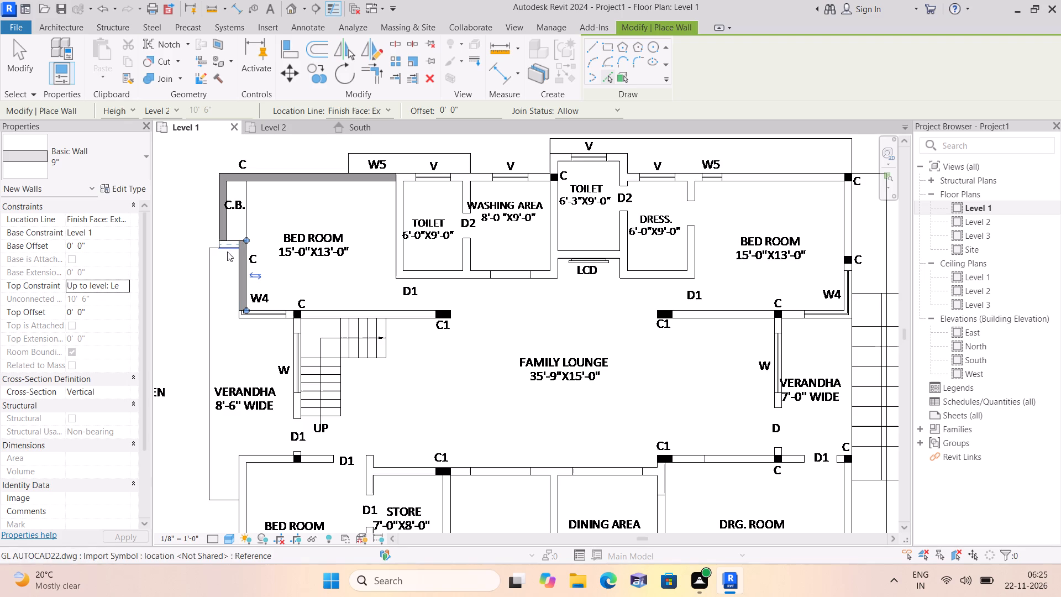
pyautogui.click(228, 252)
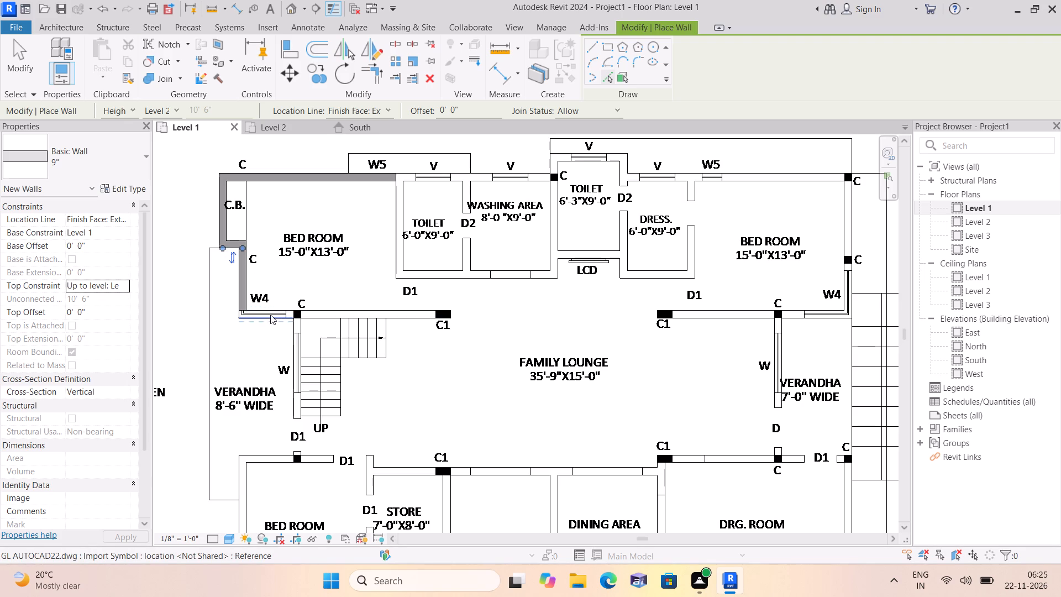
pyautogui.scroll(2, 269, 313)
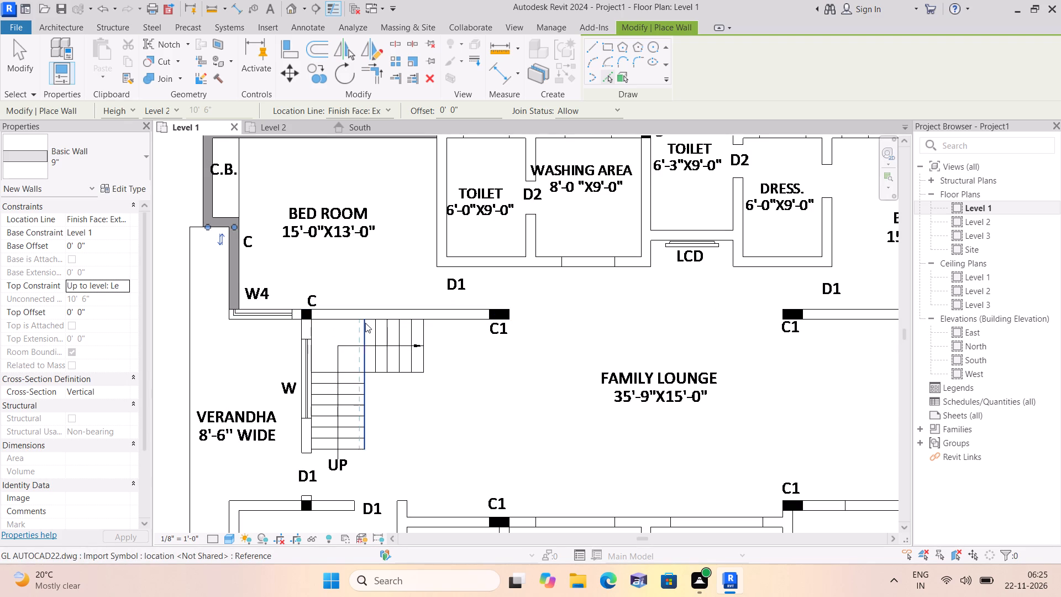
pyautogui.click(333, 323)
pyautogui.click(278, 320)
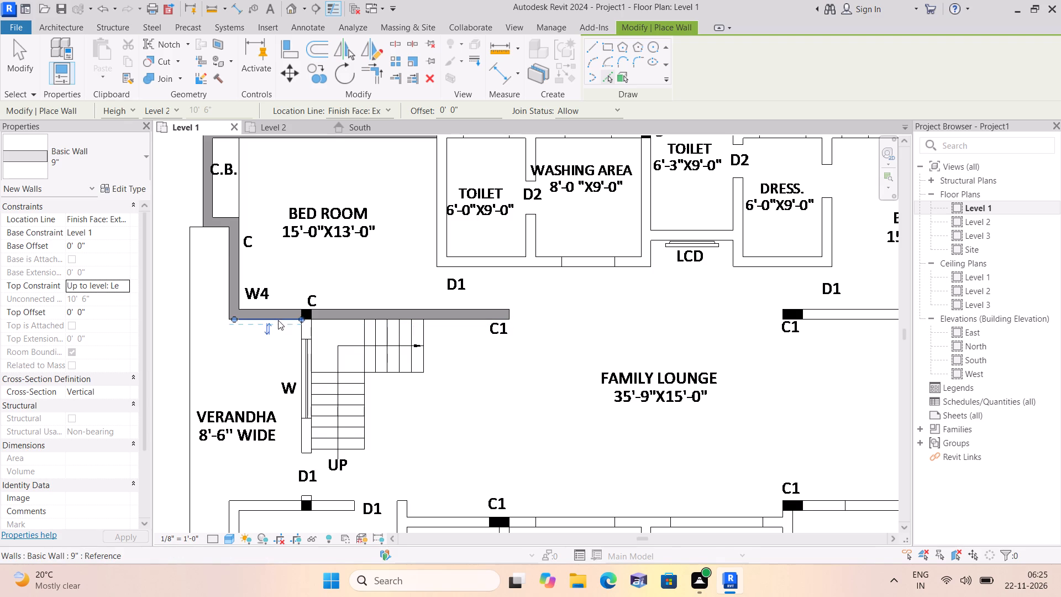
# Place 9" walls on the plan lines beside the staircase and on the north and west sides of the 12'-0"X15'-0" bedroom.
pyautogui.scroll(-3, 310, 290)
pyautogui.scroll(2, 288, 343)
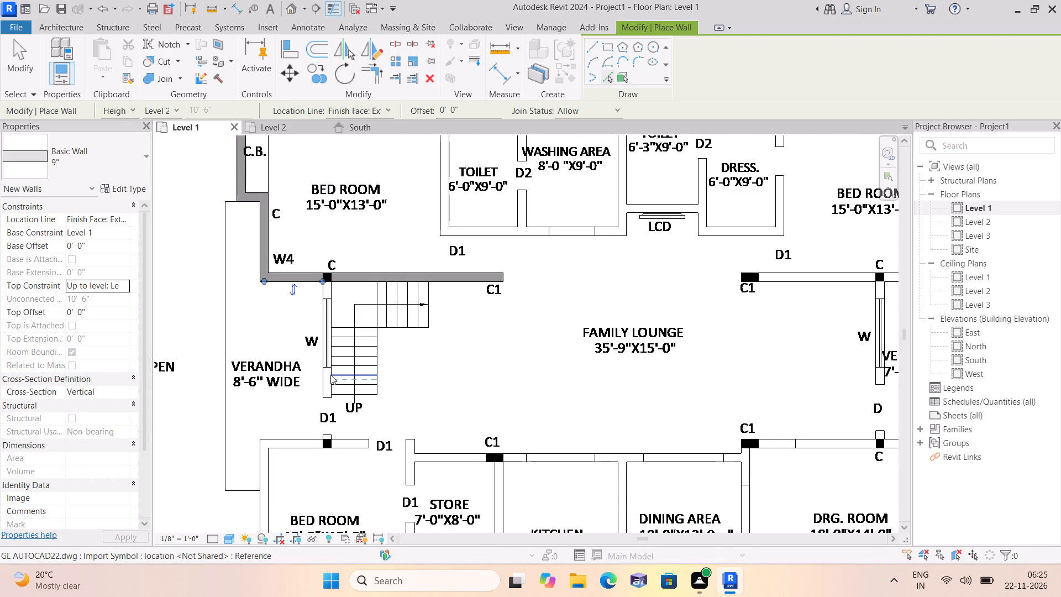
pyautogui.click(337, 292)
pyautogui.scroll(-3, 338, 297)
pyautogui.moveTo(338, 297); pyautogui.dragTo(371, 186, button='middle')
pyautogui.scroll(2, 376, 294)
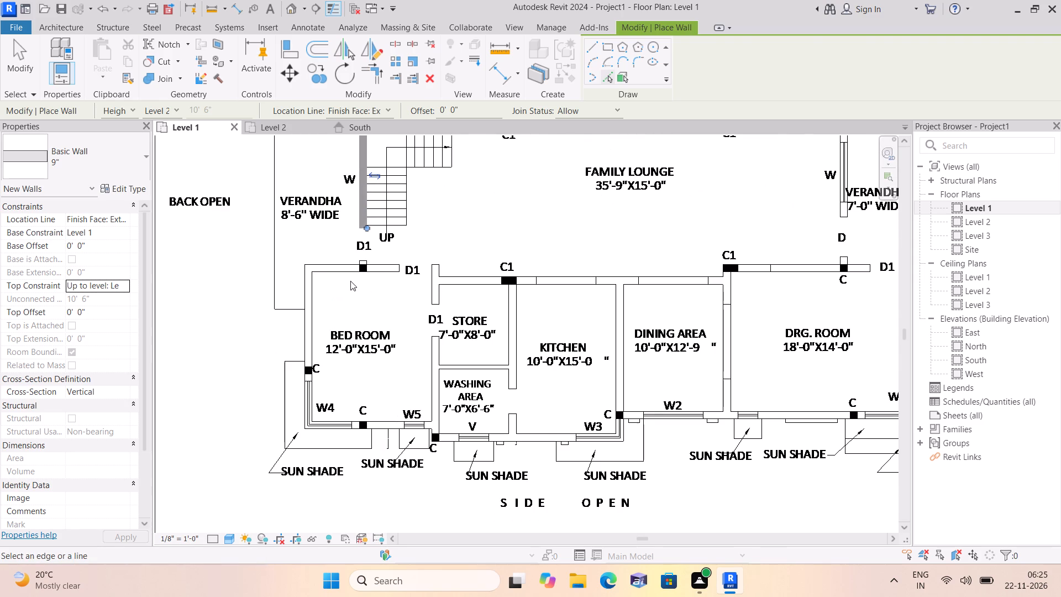
pyautogui.click(345, 273)
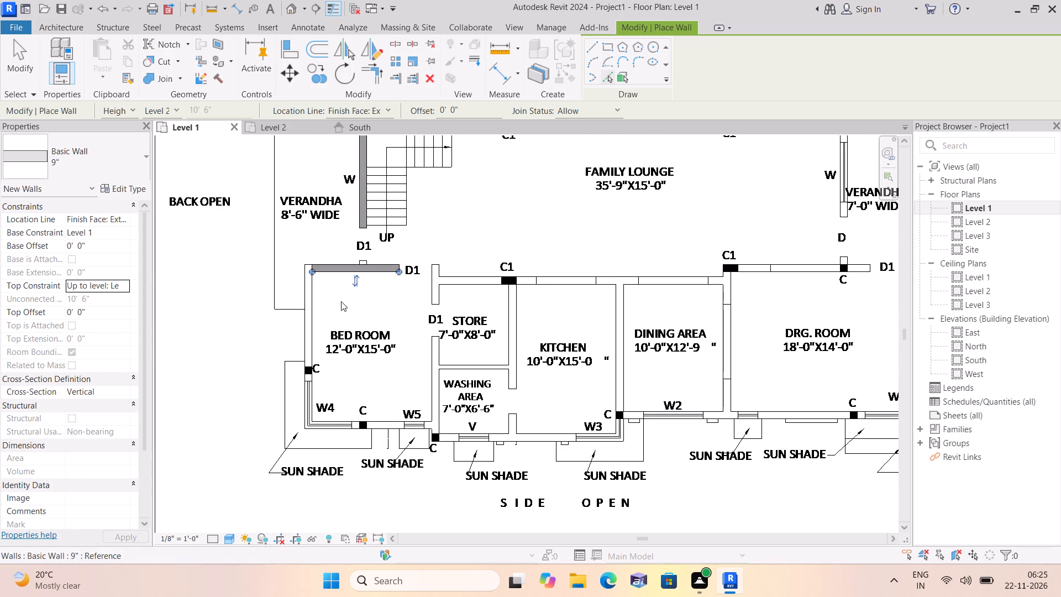
pyautogui.click(314, 318)
pyautogui.scroll(-2, 321, 317)
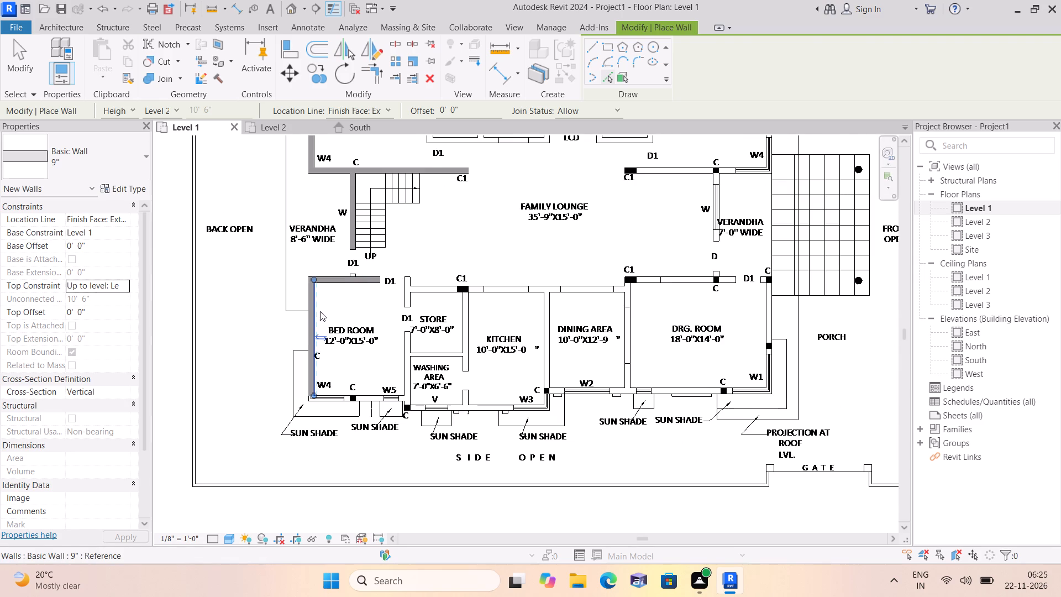
# Trim/extend the staircase wall and the north wall of the 12'-0"X15'-0" bedroom to form a corner.
pyautogui.click(375, 69)
pyautogui.click(353, 246)
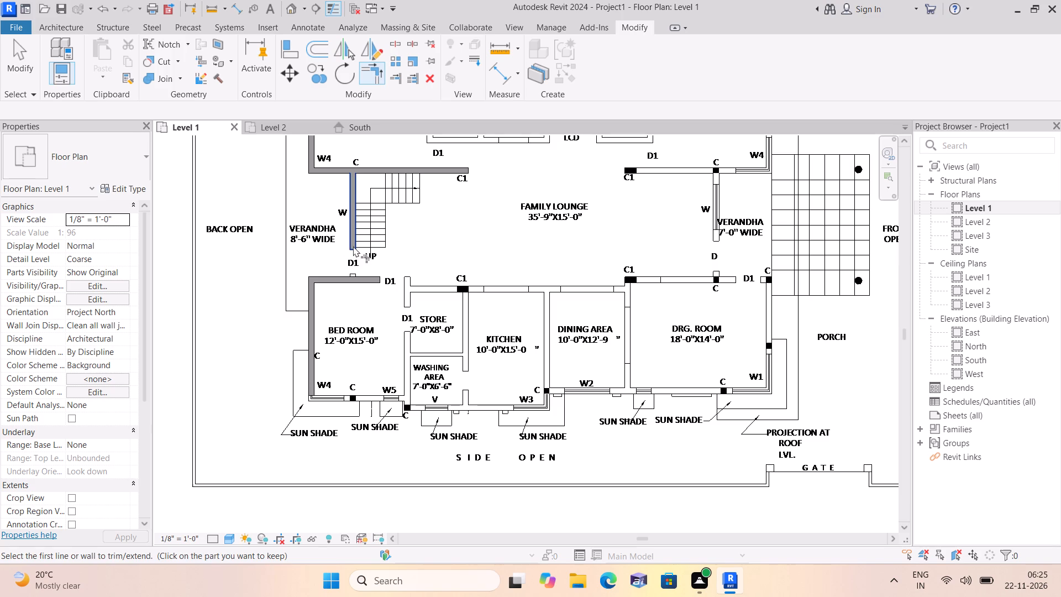
pyautogui.click(353, 276)
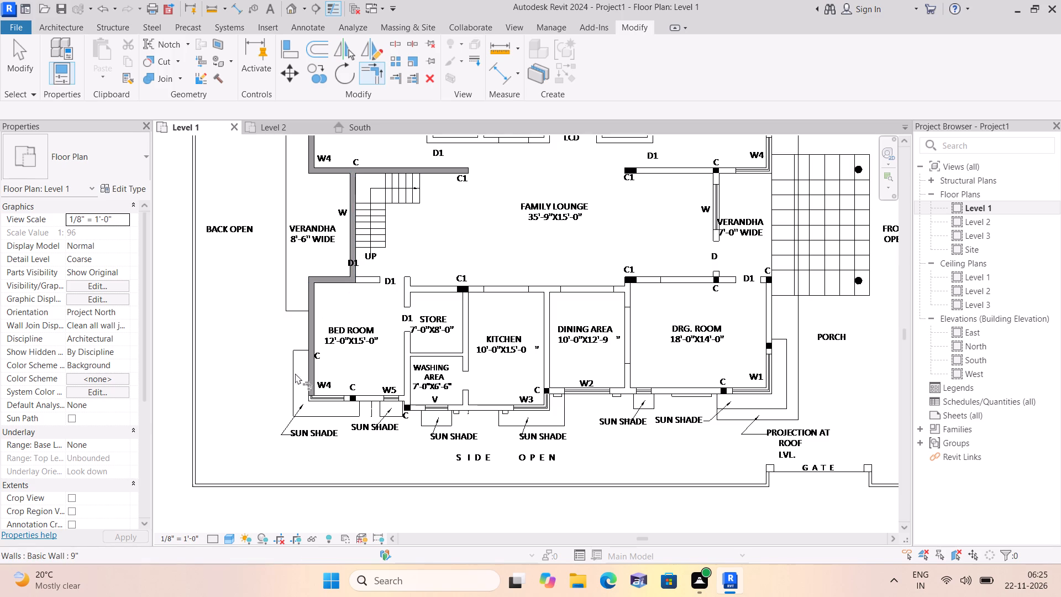
# Place 9" walls by picking plan lines at ventilator V and along the west and north sides of the 6'-3"X9'-0" toilet.
pyautogui.scroll(-2, 386, 282)
pyautogui.moveTo(428, 207); pyautogui.dragTo(390, 373, button='middle')
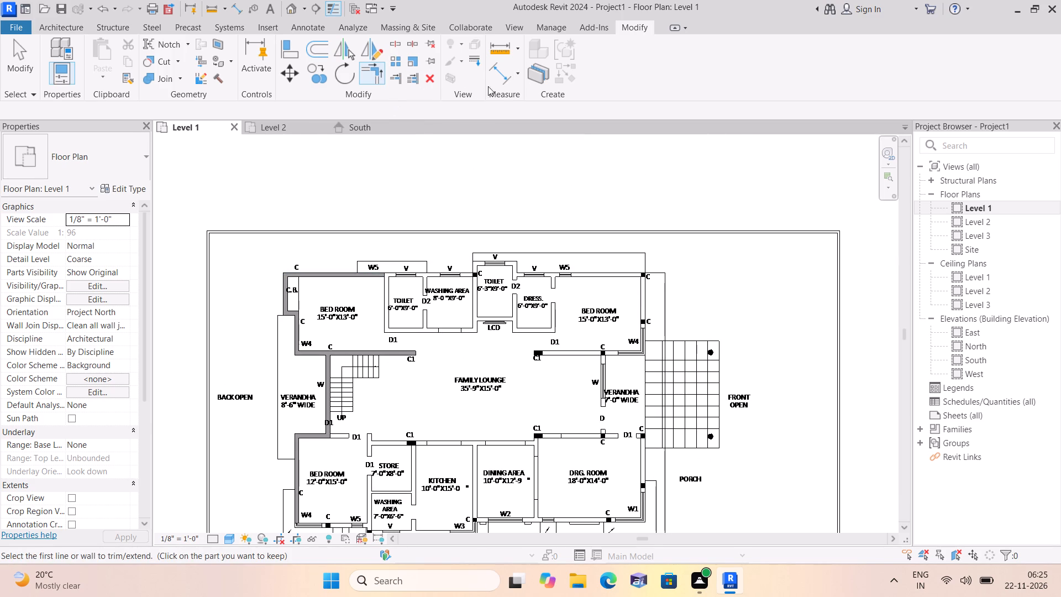
pyautogui.click(66, 26)
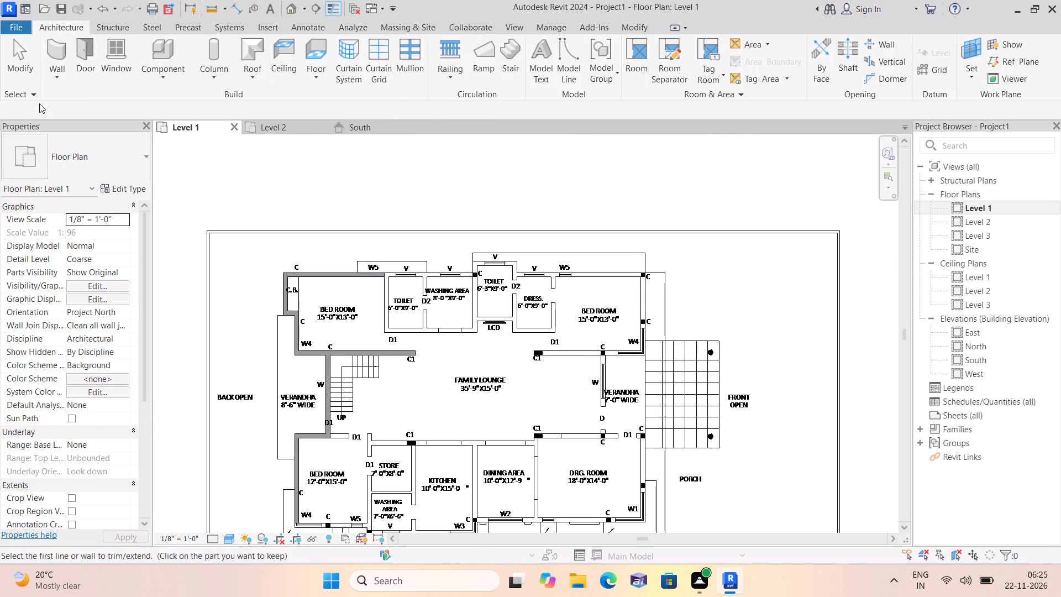
pyautogui.moveTo(53, 68); pyautogui.dragTo(53, 75)
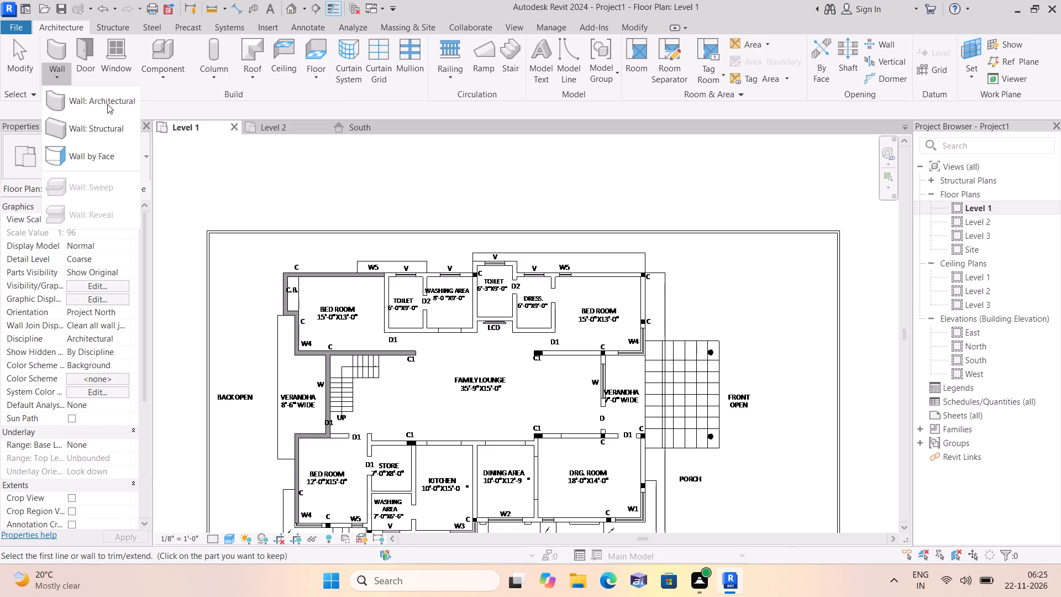
pyautogui.click(108, 103)
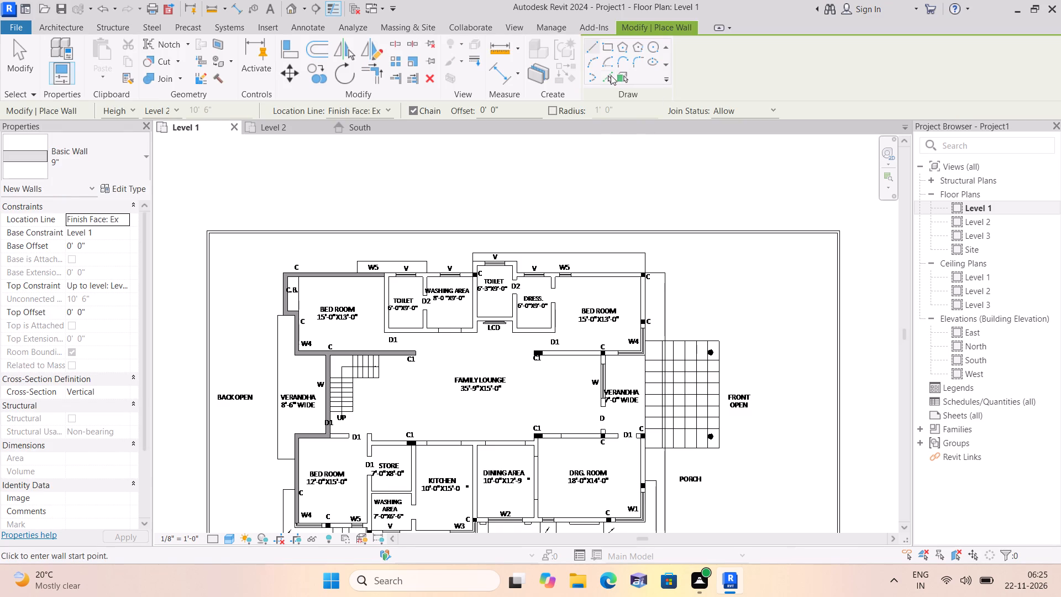
pyautogui.click(611, 75)
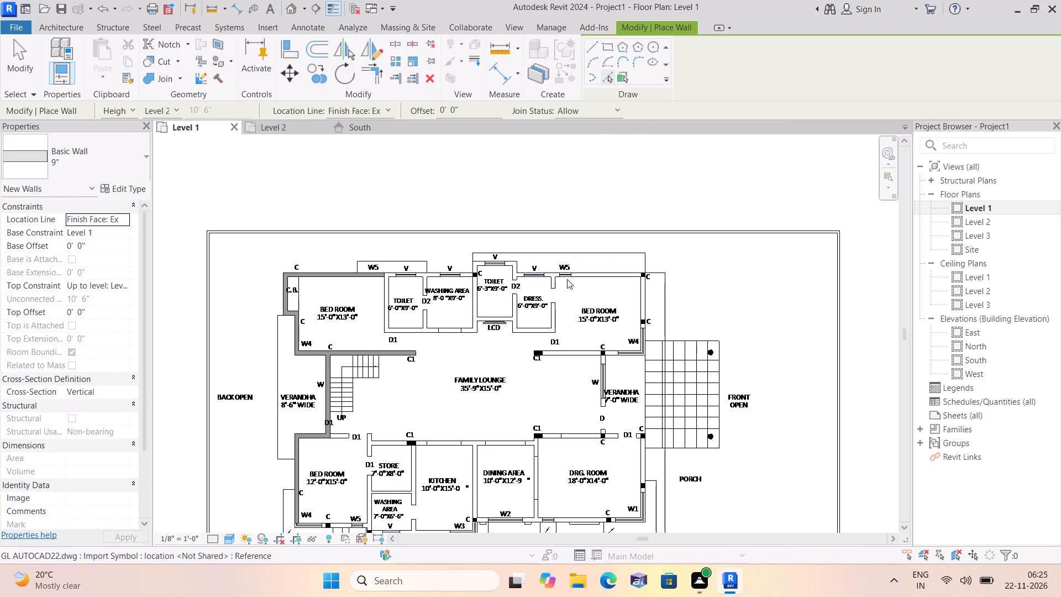
pyautogui.click(498, 265)
pyautogui.scroll(3, 477, 265)
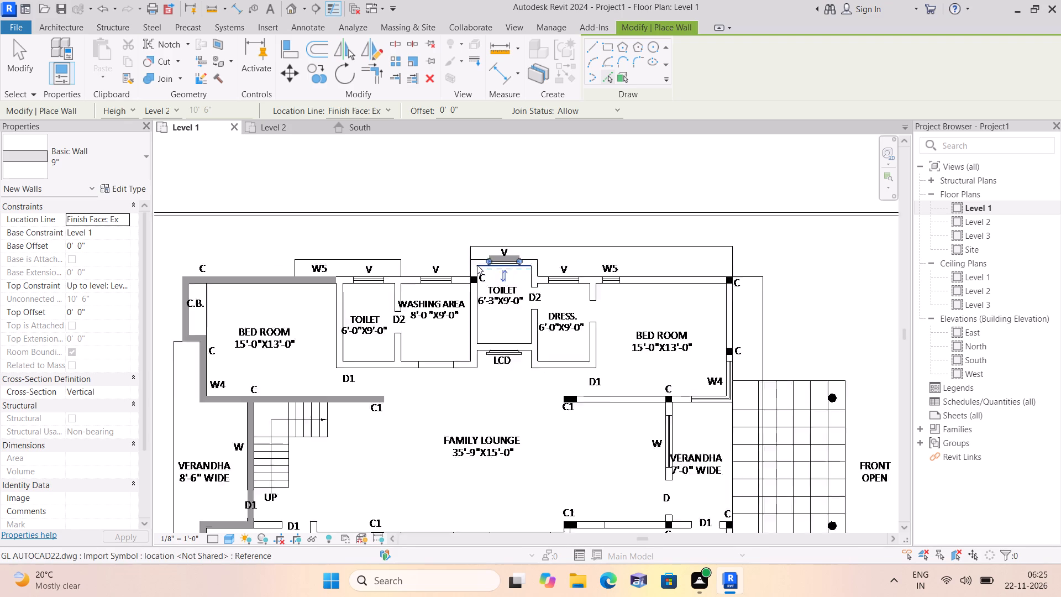
pyautogui.scroll(4, 477, 265)
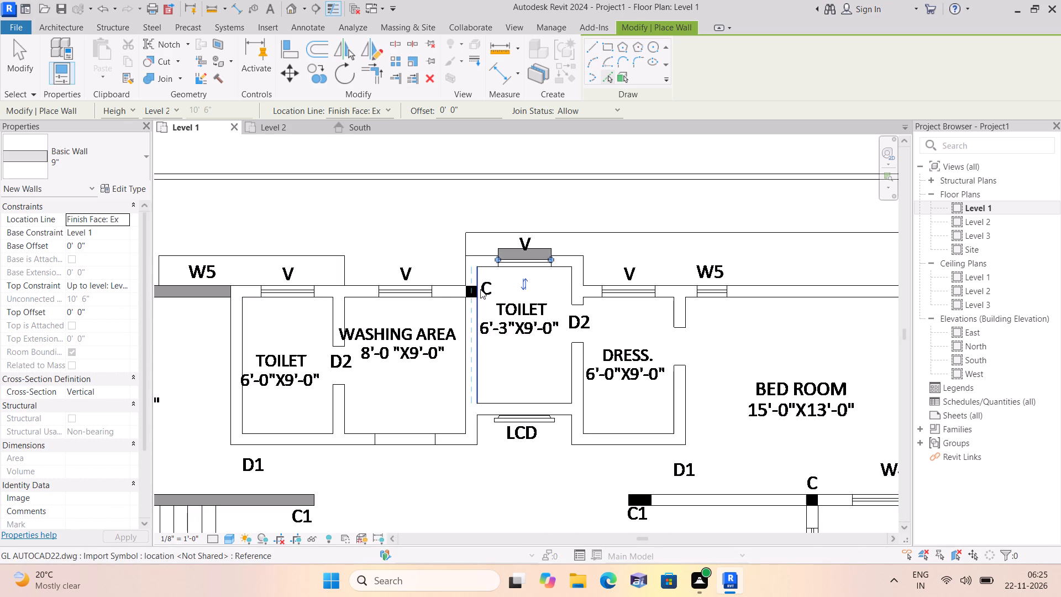
pyautogui.click(480, 289)
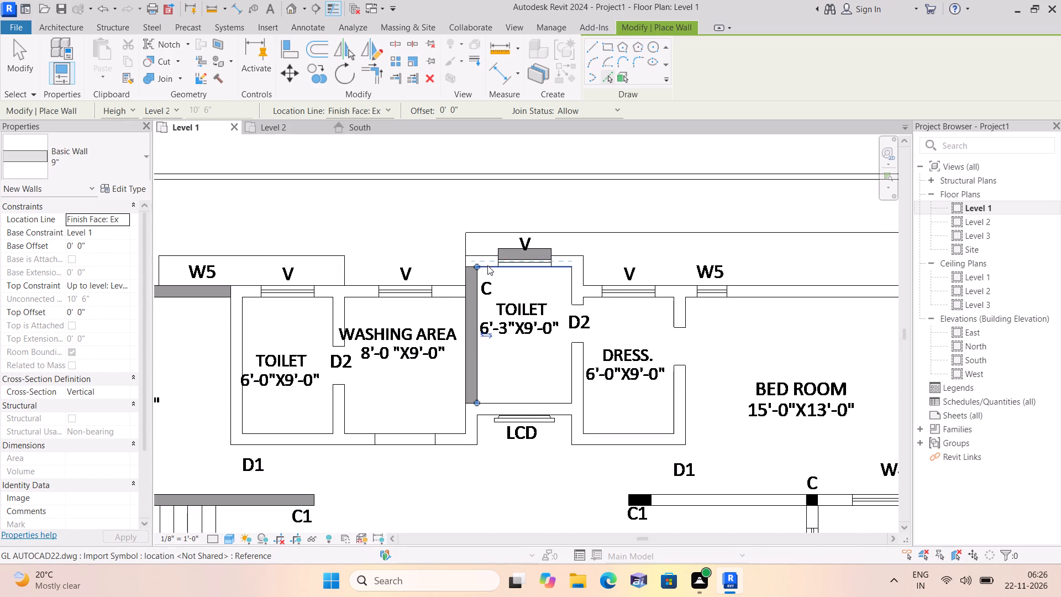
pyautogui.click(487, 265)
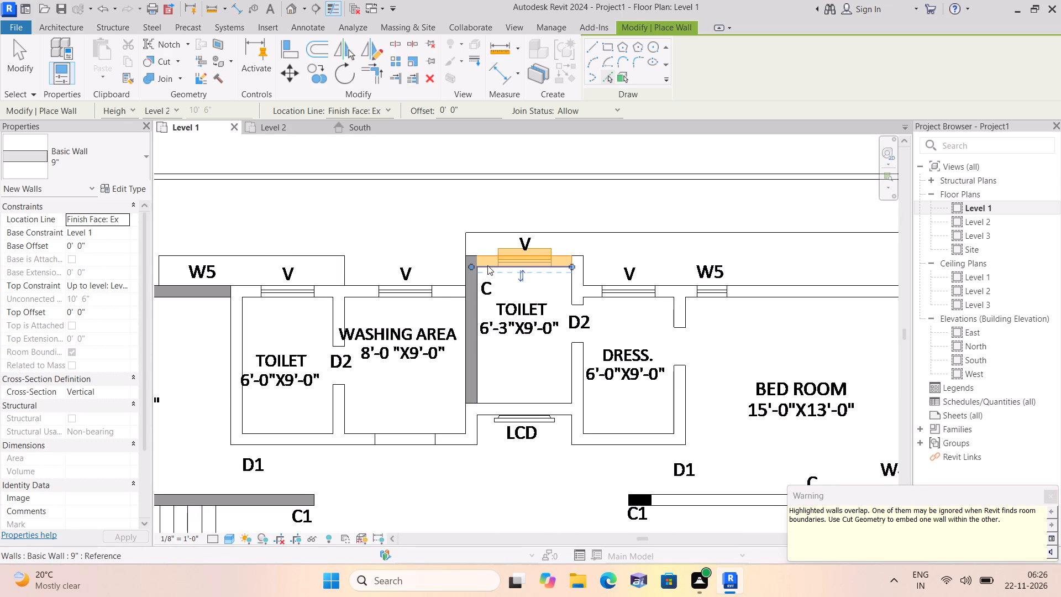
pyautogui.press('Escape')
pyautogui.scroll(1, 518, 248)
pyautogui.press('Escape')
pyautogui.press('Escape')
# Select the short overlapping 9" wall at ventilator V on the north side of the 6'-3"X9'-0" toilet.
pyautogui.click(530, 251)
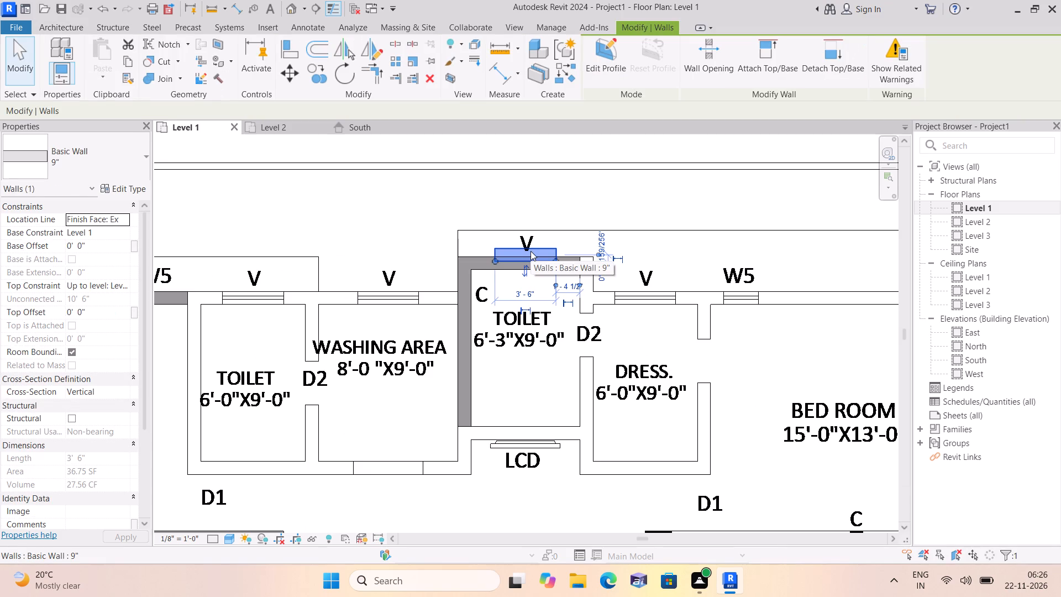
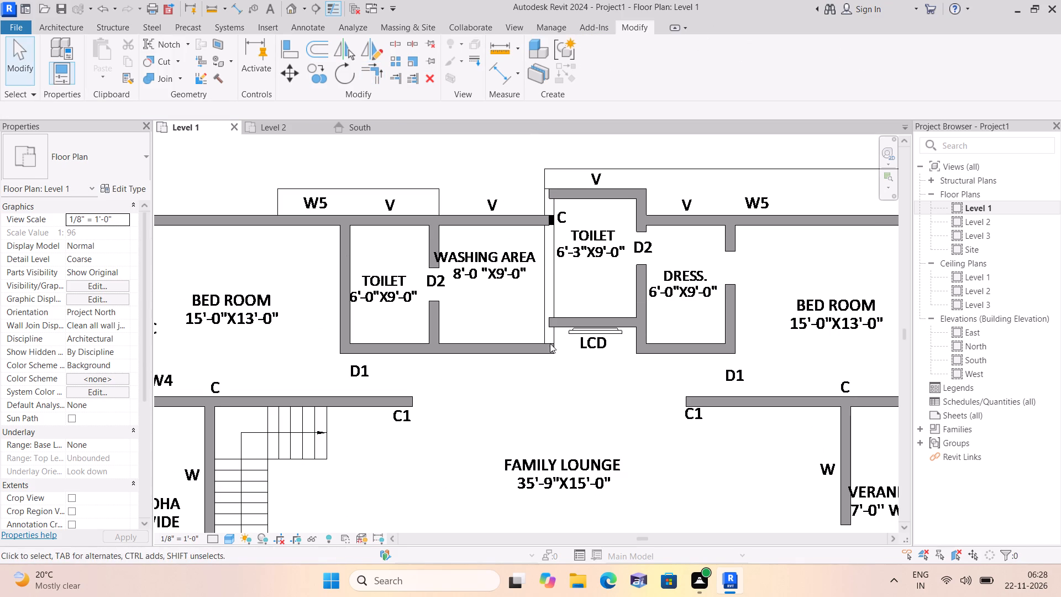
# Trim/extend the wall pieces on the east and west sides of the 8'-0"X9'-0" washing area into continuous walls, closing opening D2.
pyautogui.click(378, 67)
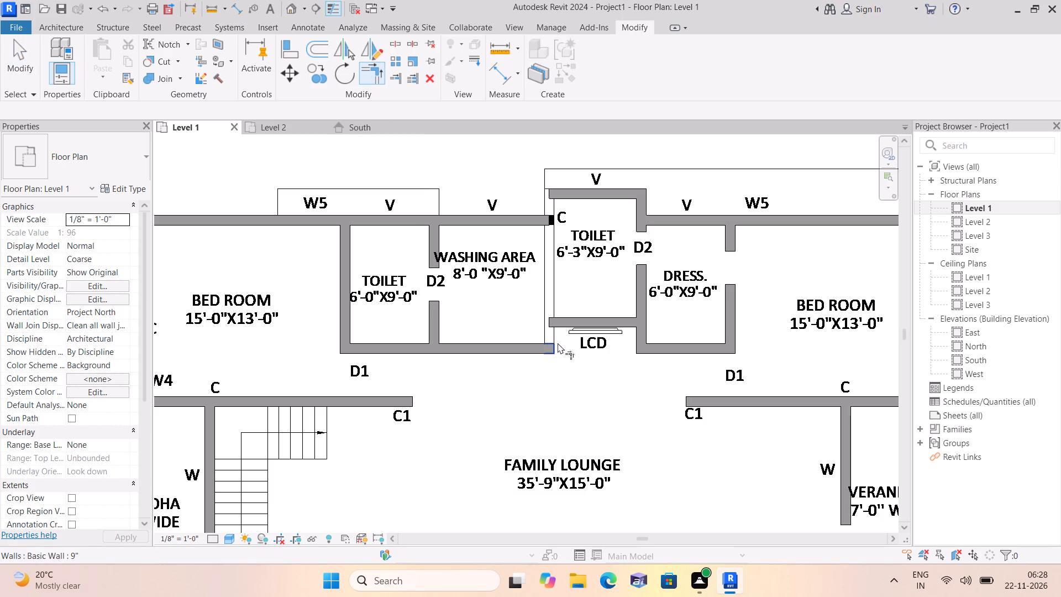
pyautogui.click(554, 347)
pyautogui.click(555, 198)
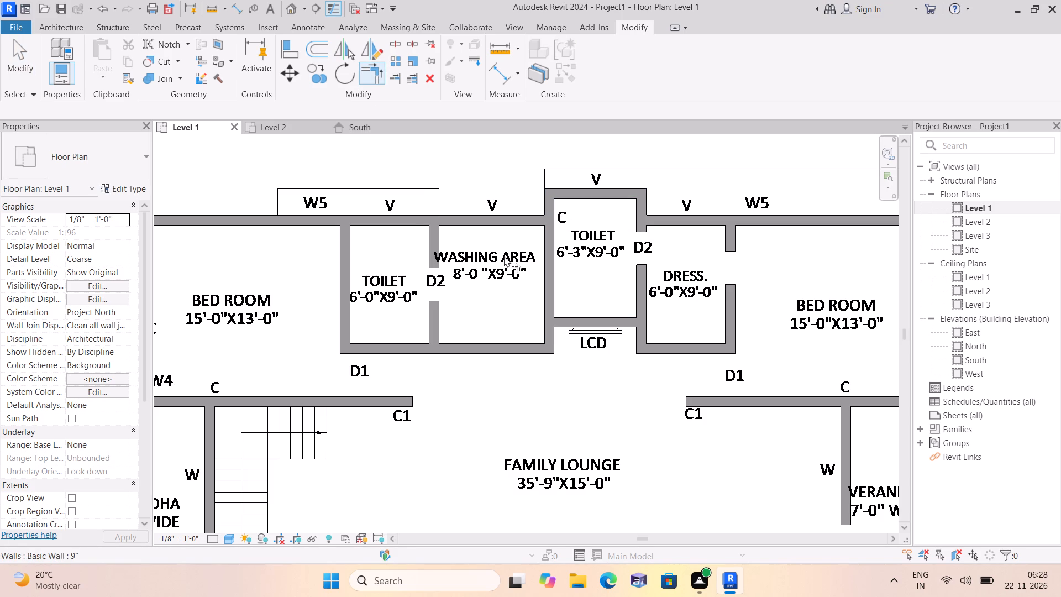
pyautogui.click(434, 259)
pyautogui.click(440, 306)
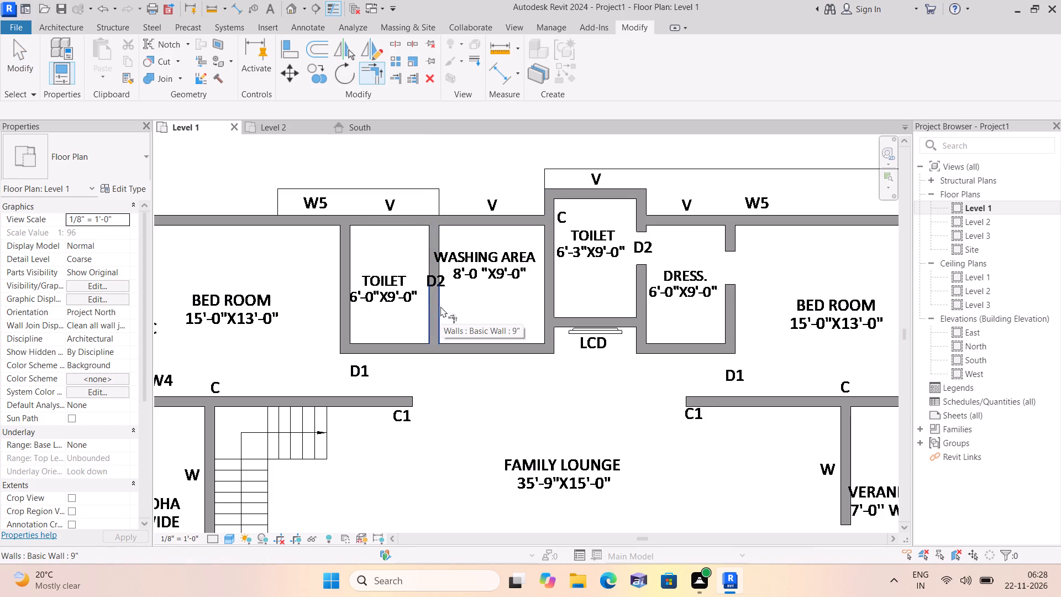
# Extend the west wall of the 6'-0"X9'-0" toilet to the wall north of the staircase and rejoin that wall's pieces with Trim/Extend.
pyautogui.scroll(-3, 440, 306)
pyautogui.scroll(2, 429, 374)
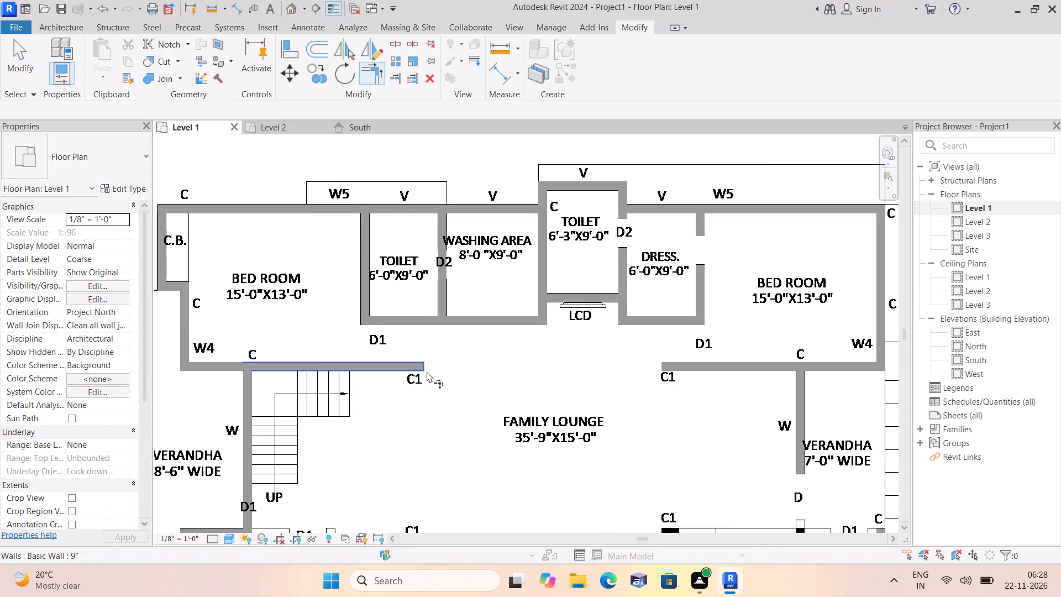
pyautogui.scroll(1, 412, 368)
pyautogui.scroll(-1, 460, 349)
pyautogui.moveTo(448, 358); pyautogui.dragTo(446, 383, button='middle')
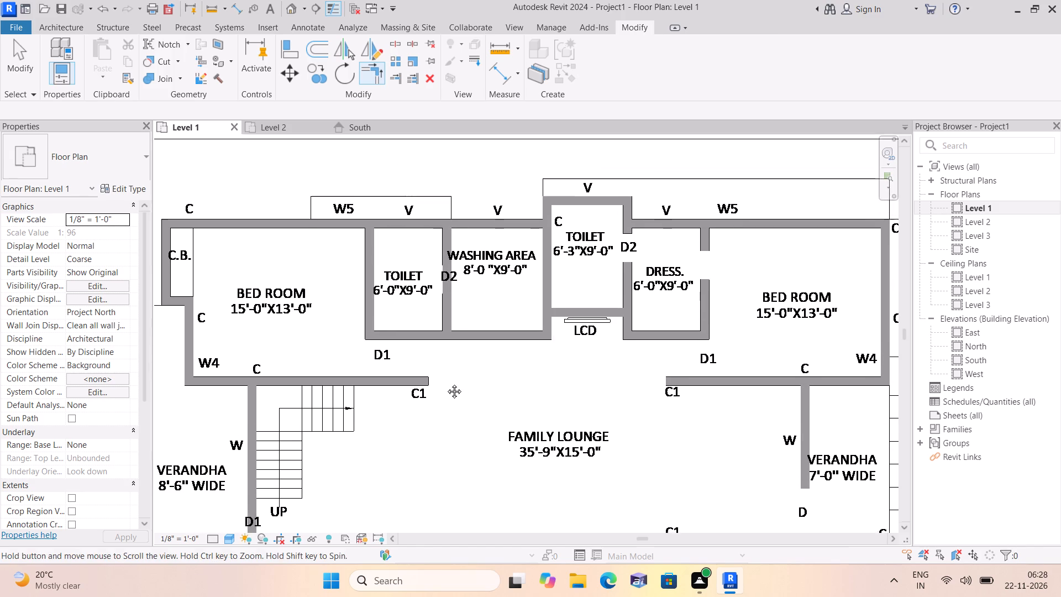
pyautogui.moveTo(446, 383); pyautogui.dragTo(446, 384, button='middle')
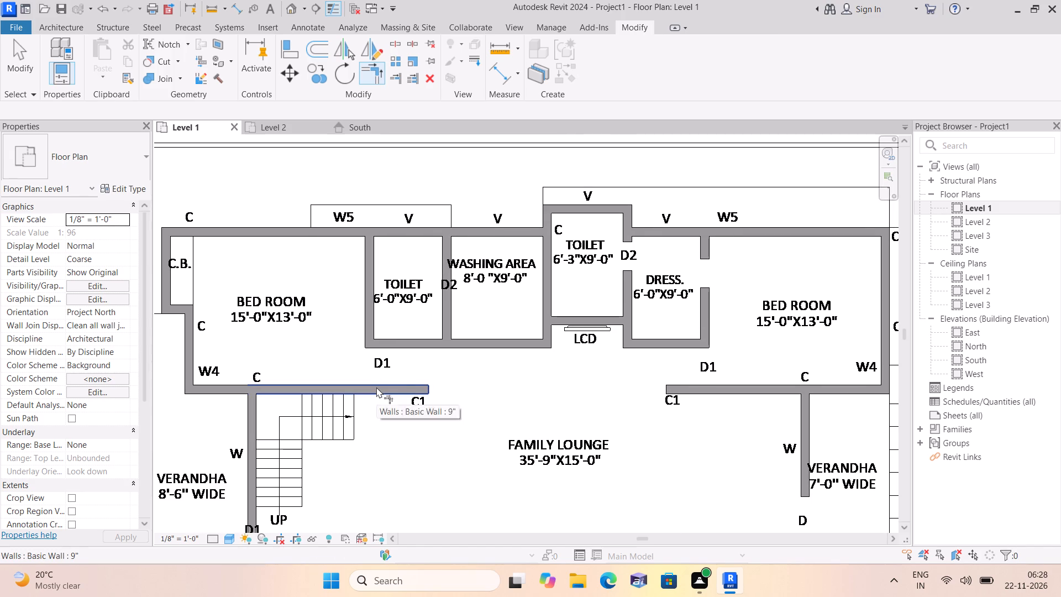
pyautogui.click(376, 387)
pyautogui.click(371, 342)
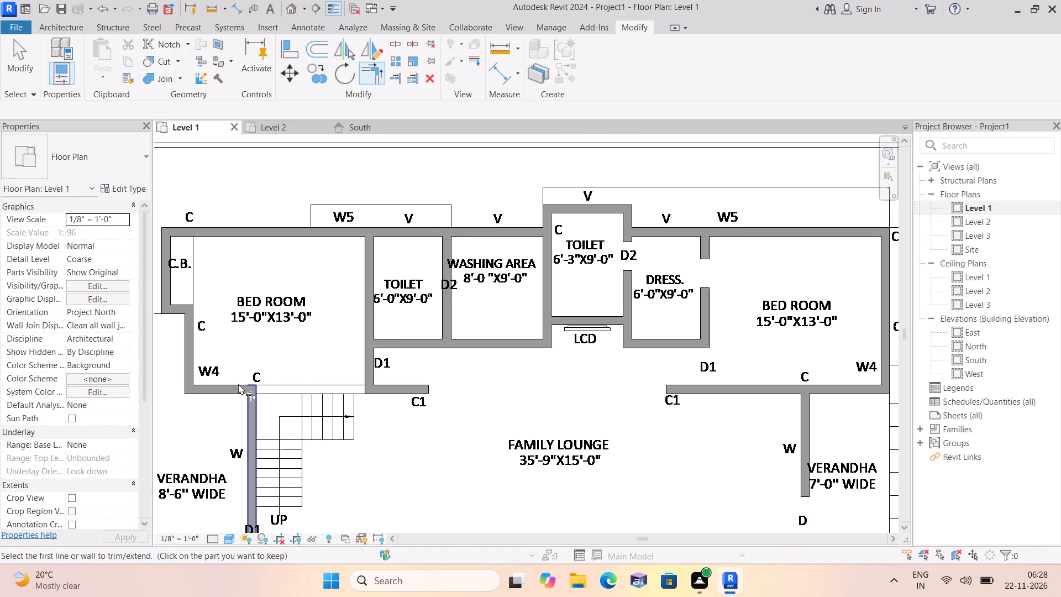
pyautogui.click(237, 386)
pyautogui.click(374, 392)
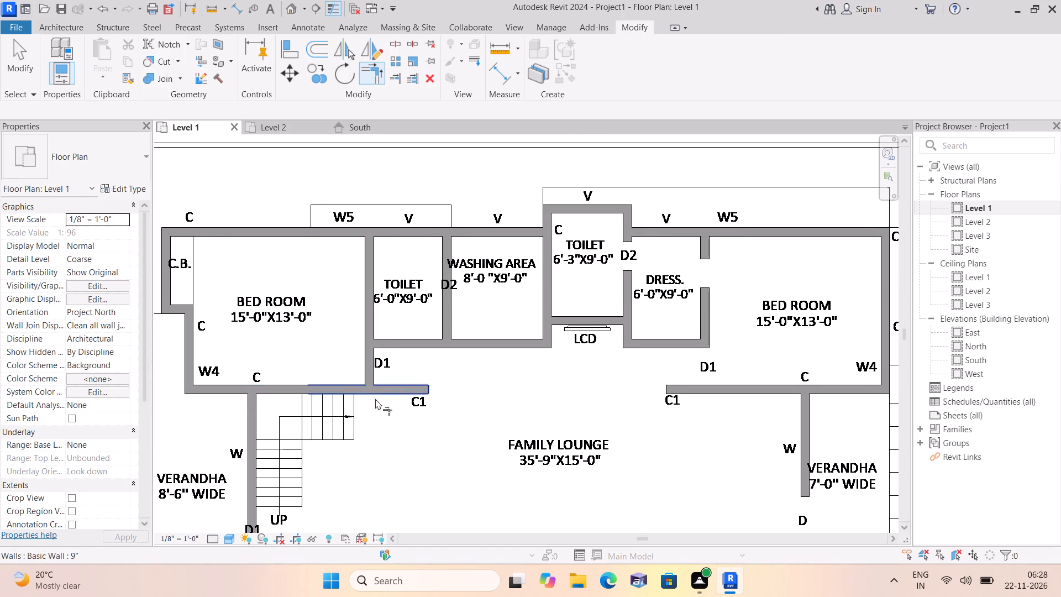
# Trim/extend the wall pieces across opening D2 between the 6'-3"X9'-0" toilet and the dressing room into one wall.
pyautogui.scroll(-1, 405, 444)
pyautogui.scroll(-1, 478, 432)
pyautogui.moveTo(533, 389); pyautogui.dragTo(454, 438, button='middle')
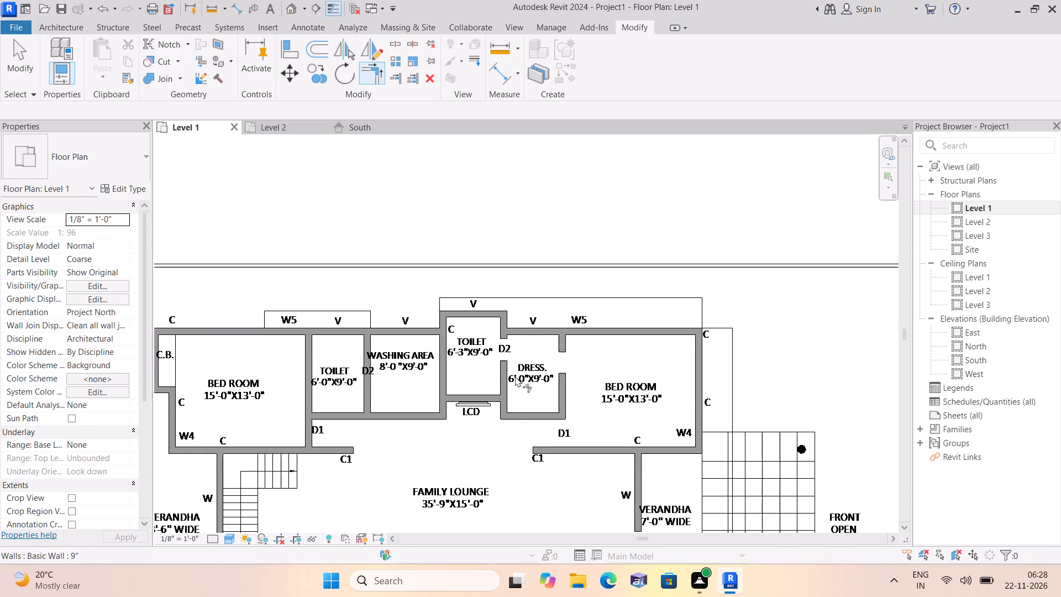
pyautogui.scroll(2, 517, 371)
pyautogui.click(502, 365)
pyautogui.click(504, 326)
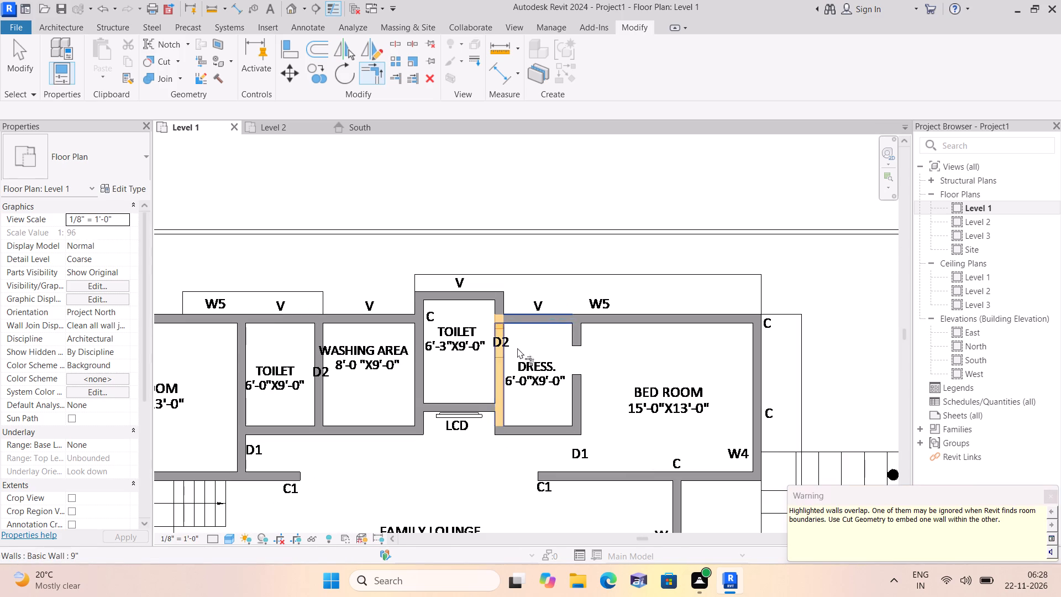
pyautogui.press('Escape')
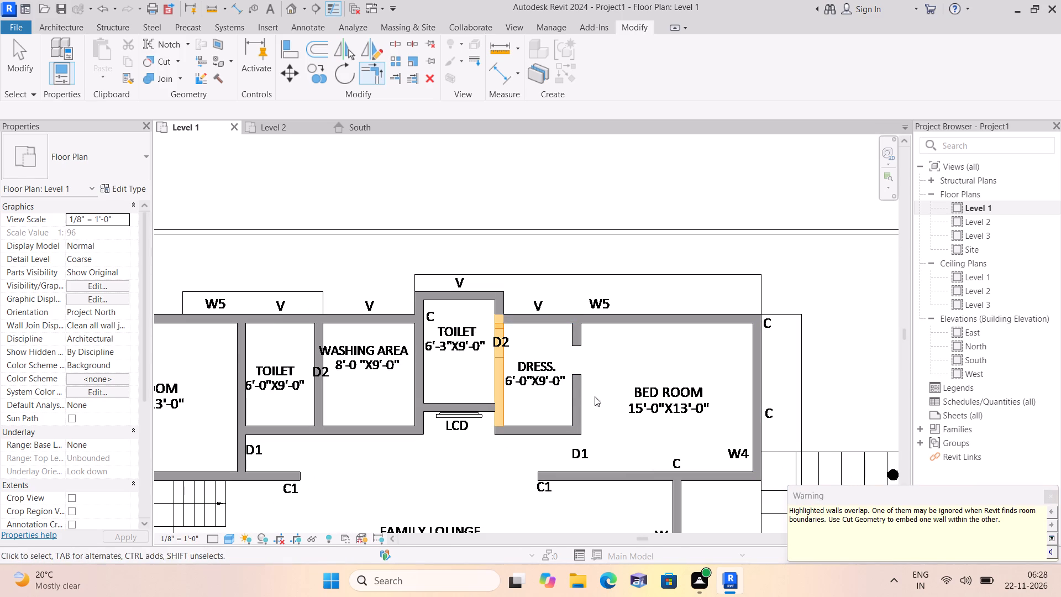
# Select the overlapping 9" wall between the 6'-3"X9'-0" toilet and the dressing room.
pyautogui.click(505, 354)
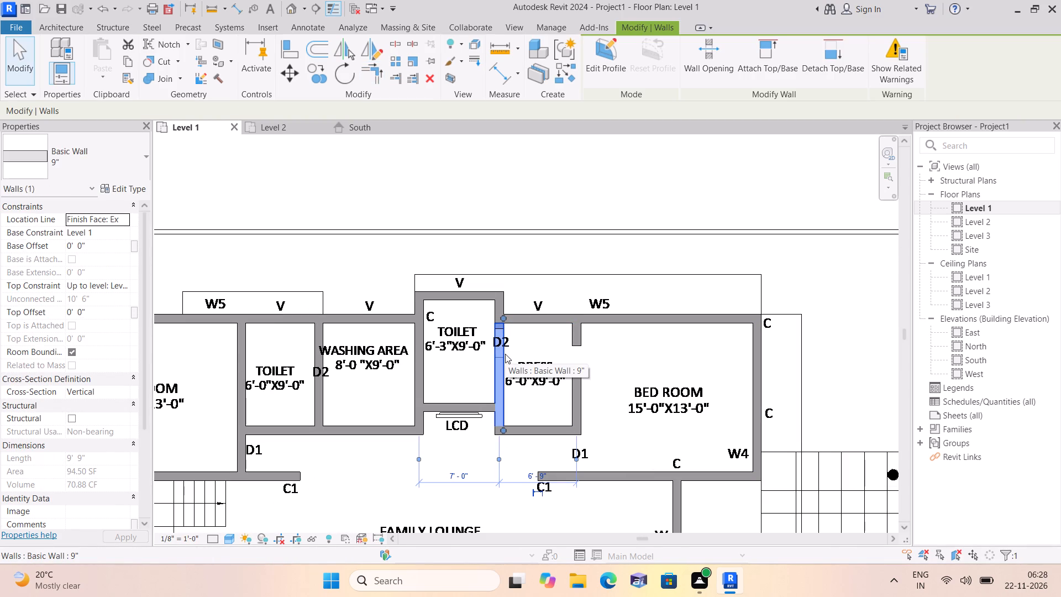
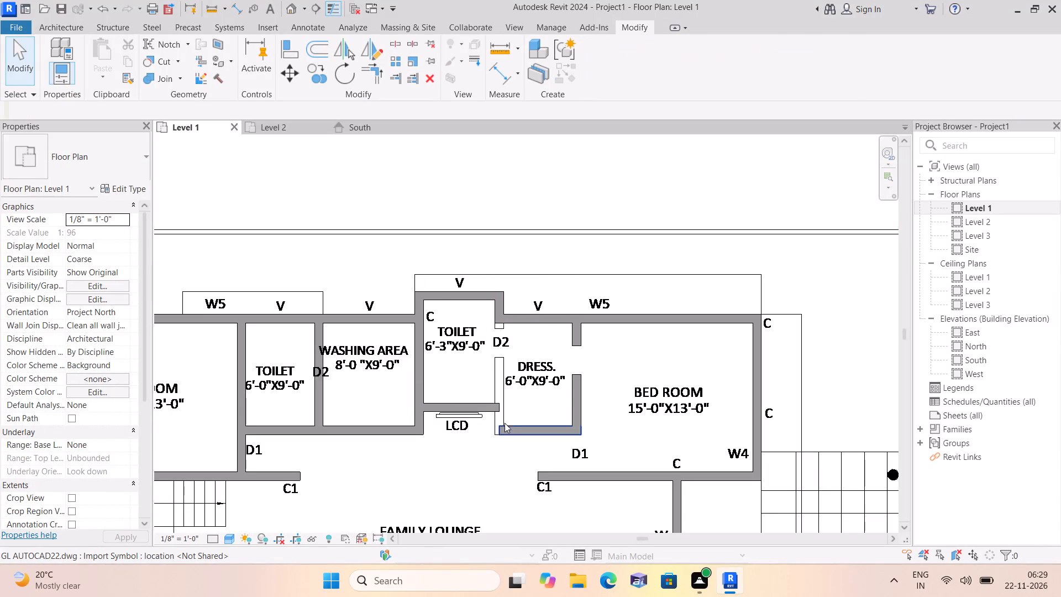
# Trim/extend the dressing room's south and east walls to a corner, and join the east wall pieces across the opening.
pyautogui.click(379, 71)
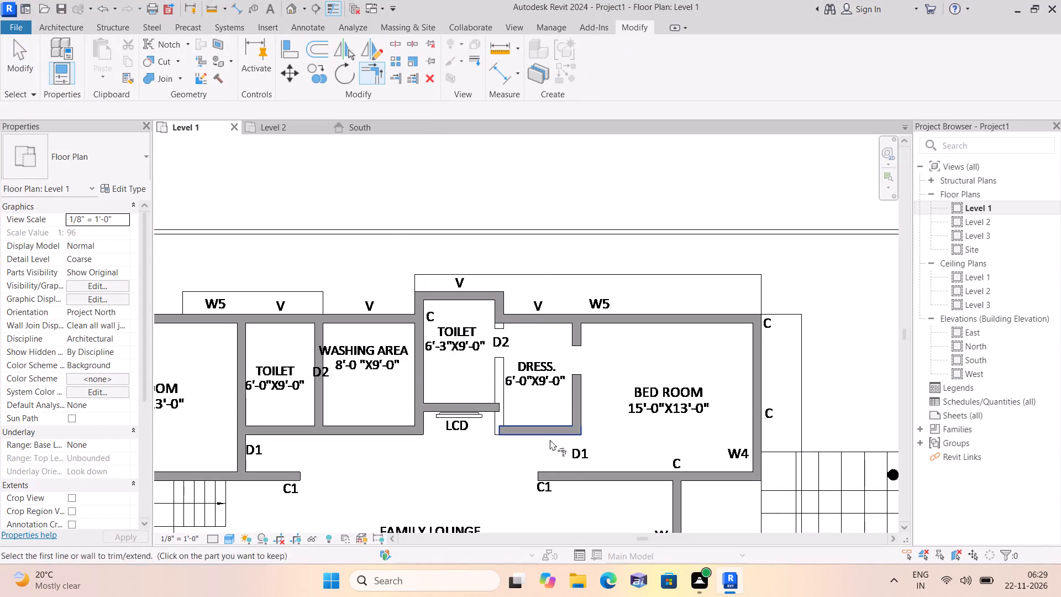
pyautogui.click(508, 427)
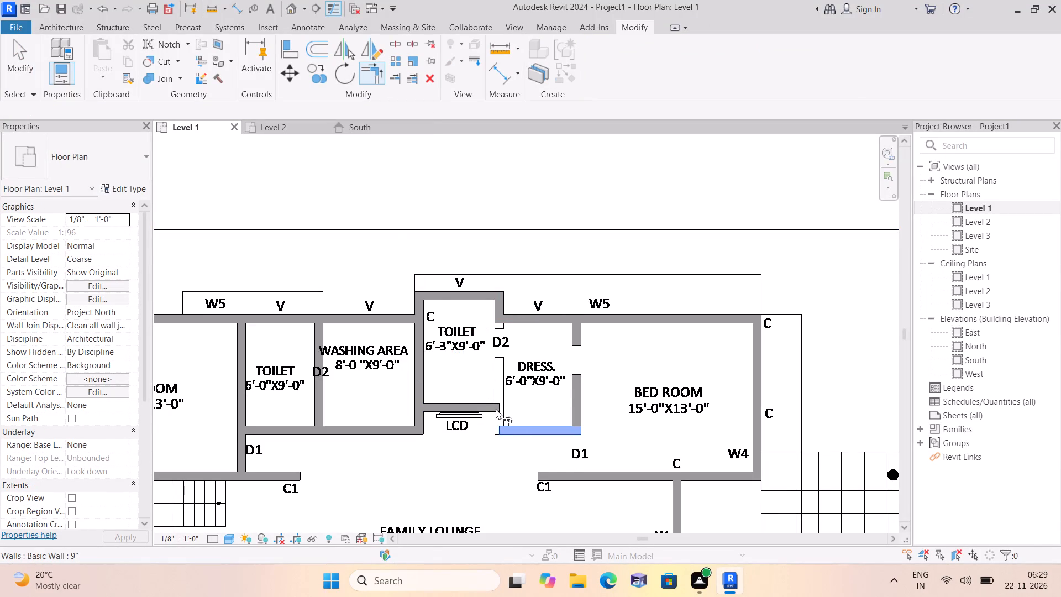
pyautogui.click(577, 381)
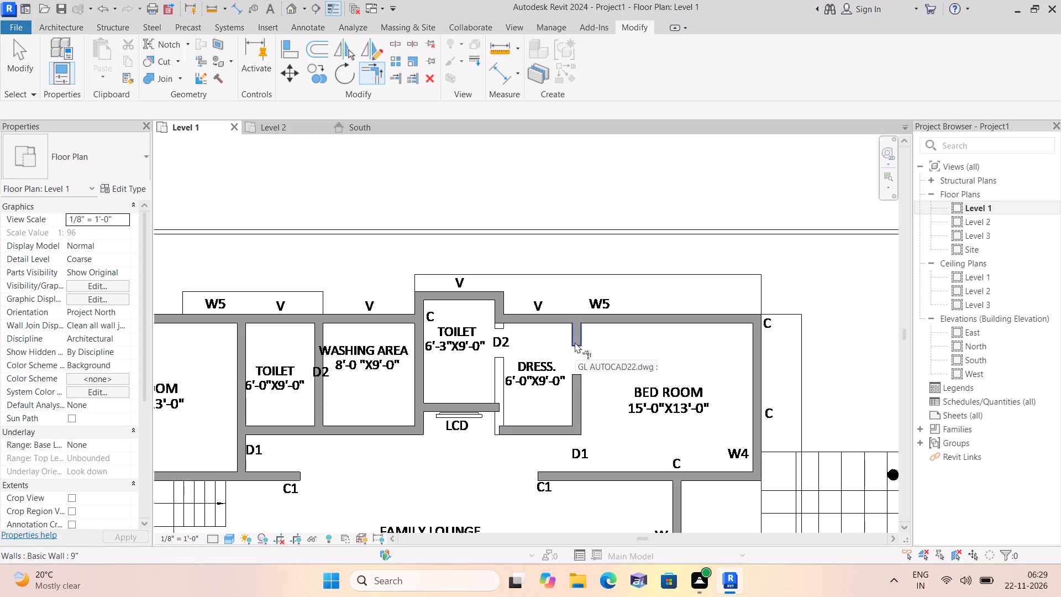
pyautogui.click(575, 342)
pyautogui.click(576, 373)
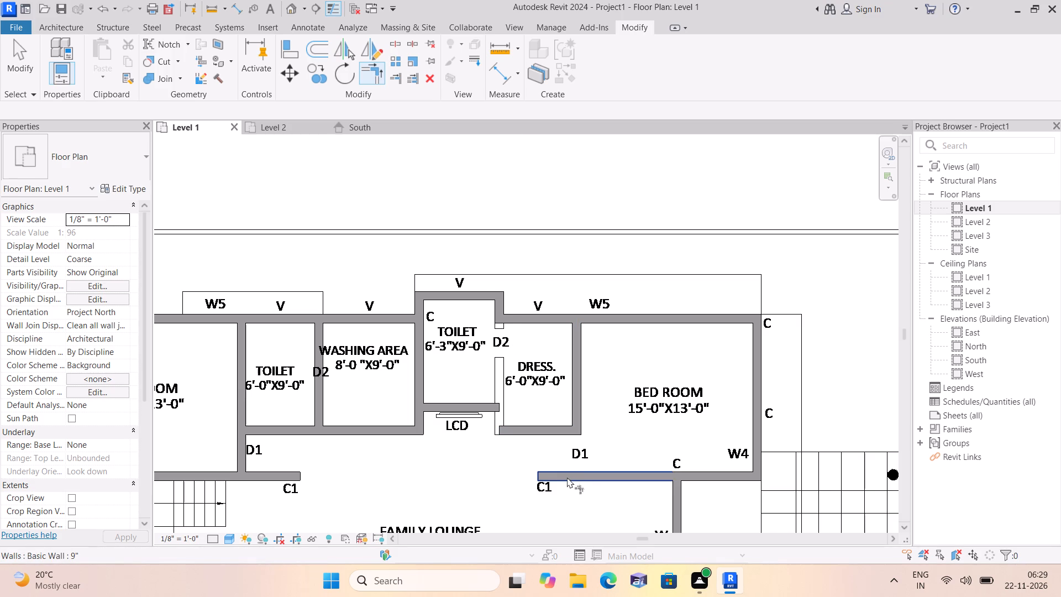
# Trim/extend the dressing room's east wall and the south wall of the adjacent 15'-0"X13'-0" bedroom to a corner, closing opening D1.
pyautogui.scroll(1, 564, 476)
pyautogui.click(589, 474)
pyautogui.click(581, 424)
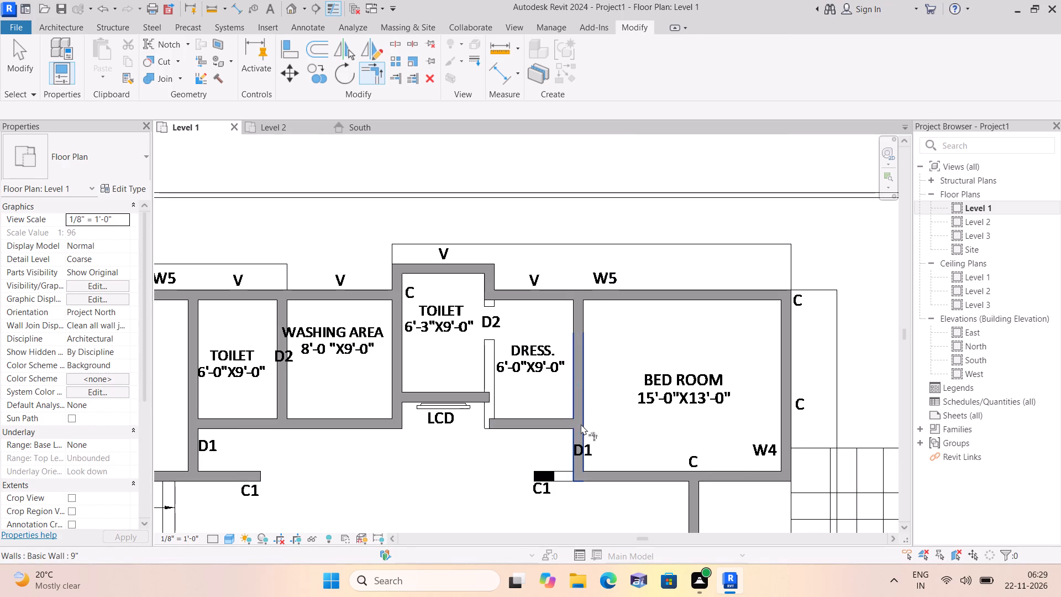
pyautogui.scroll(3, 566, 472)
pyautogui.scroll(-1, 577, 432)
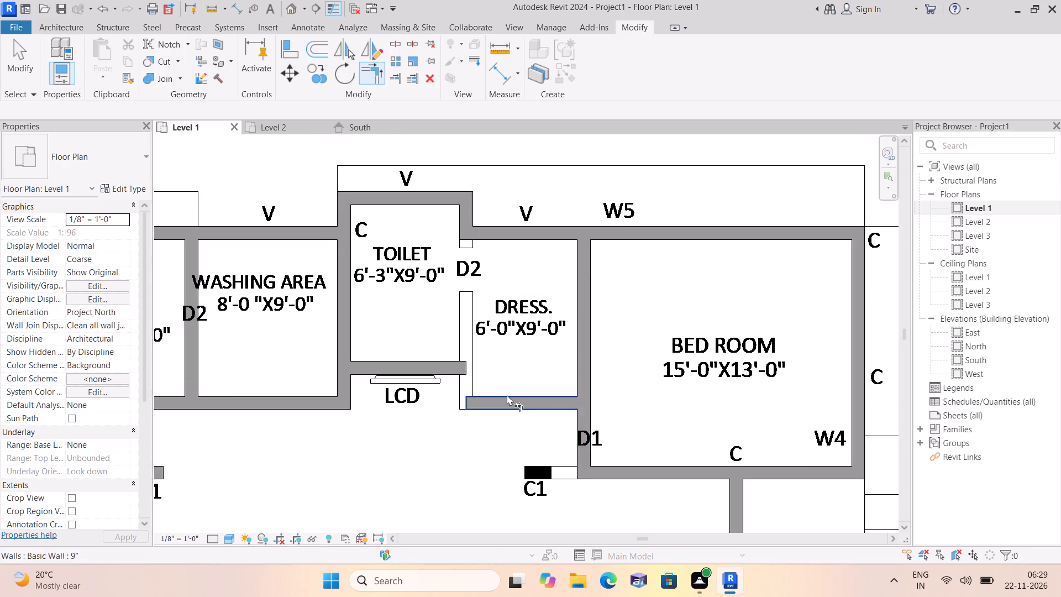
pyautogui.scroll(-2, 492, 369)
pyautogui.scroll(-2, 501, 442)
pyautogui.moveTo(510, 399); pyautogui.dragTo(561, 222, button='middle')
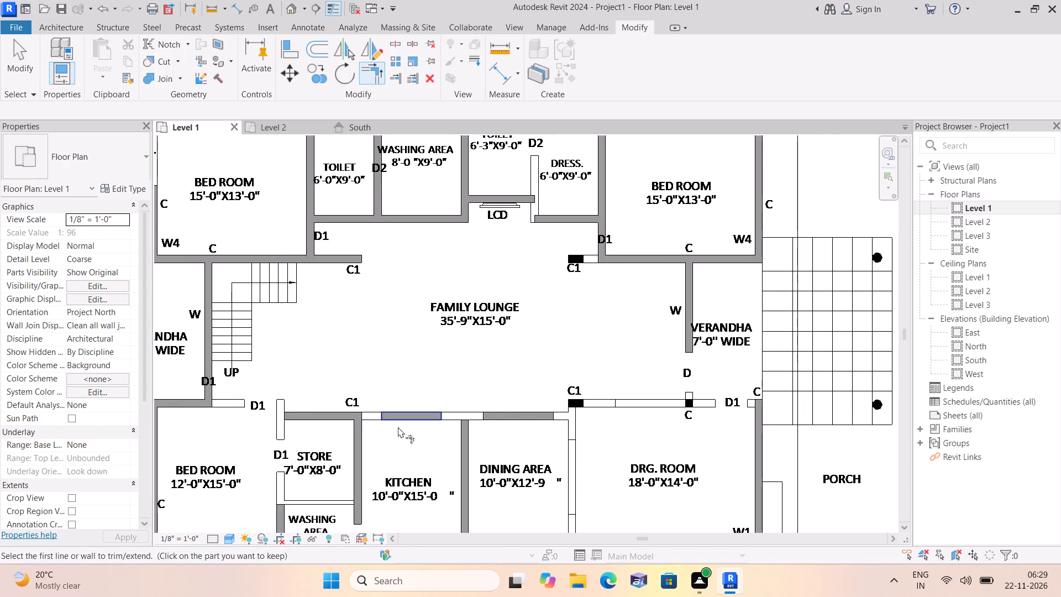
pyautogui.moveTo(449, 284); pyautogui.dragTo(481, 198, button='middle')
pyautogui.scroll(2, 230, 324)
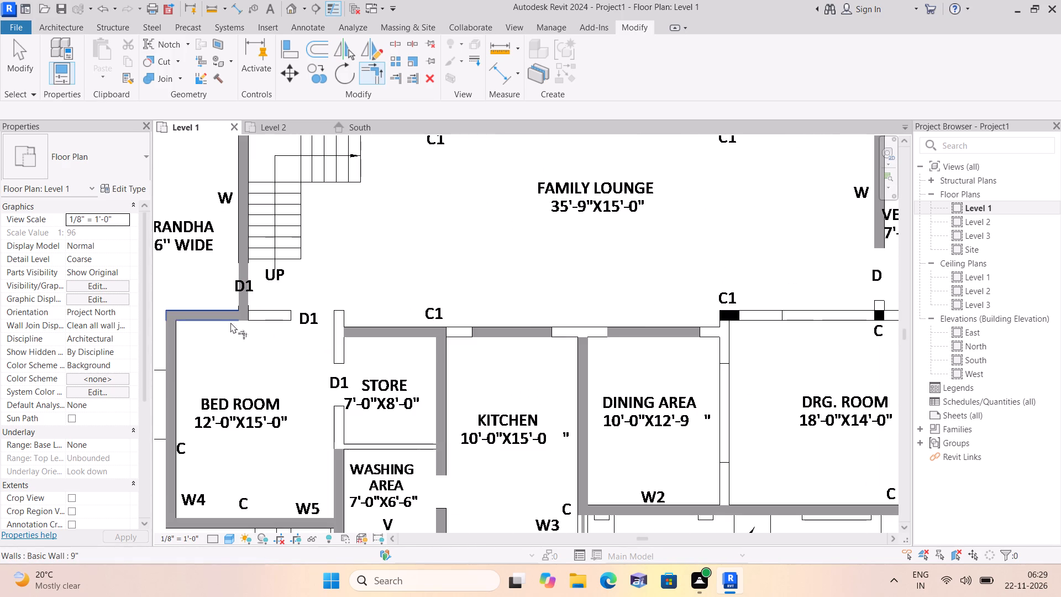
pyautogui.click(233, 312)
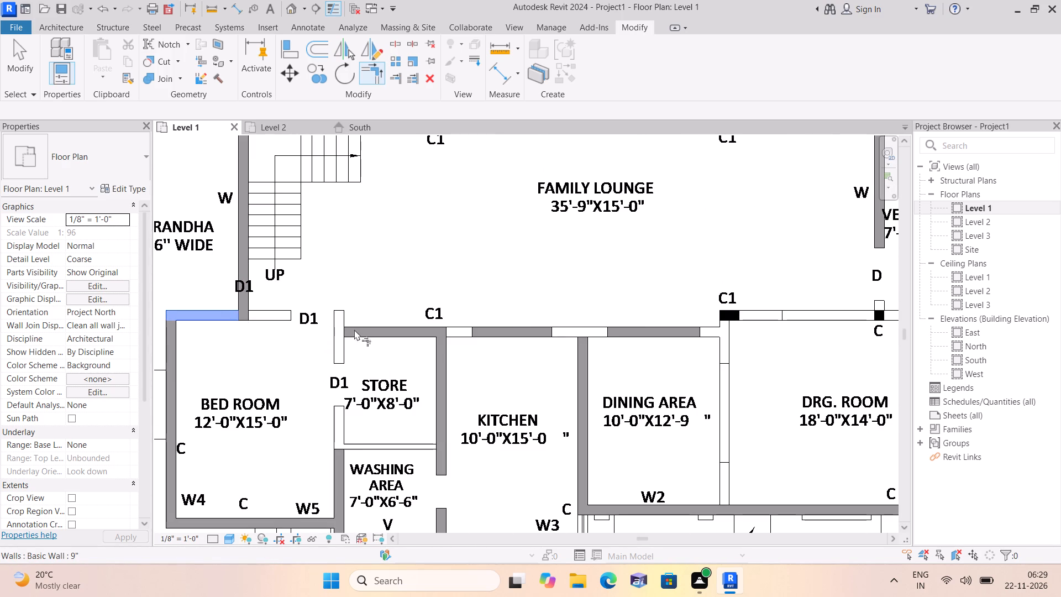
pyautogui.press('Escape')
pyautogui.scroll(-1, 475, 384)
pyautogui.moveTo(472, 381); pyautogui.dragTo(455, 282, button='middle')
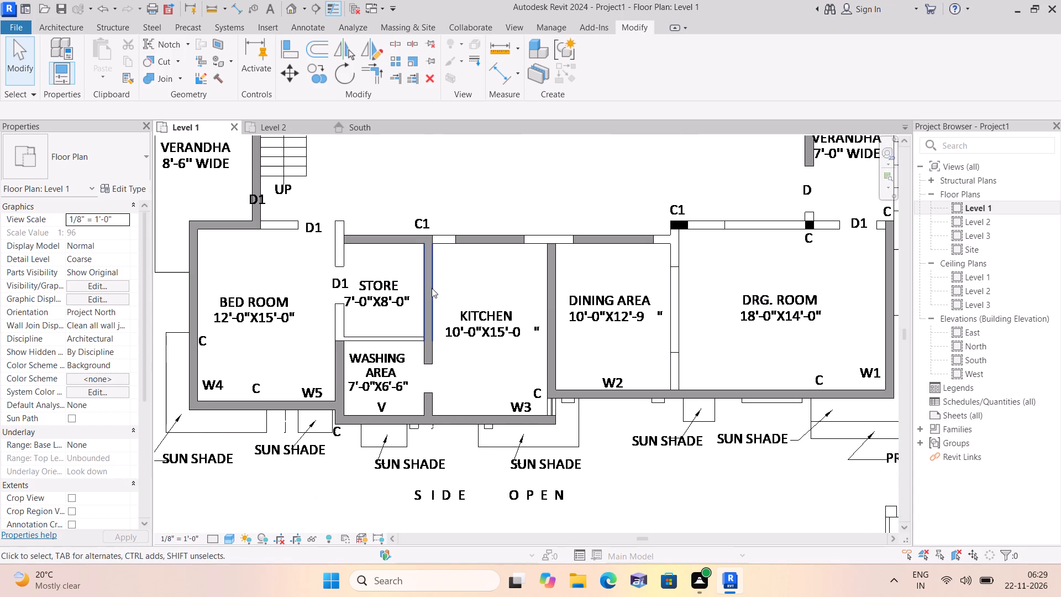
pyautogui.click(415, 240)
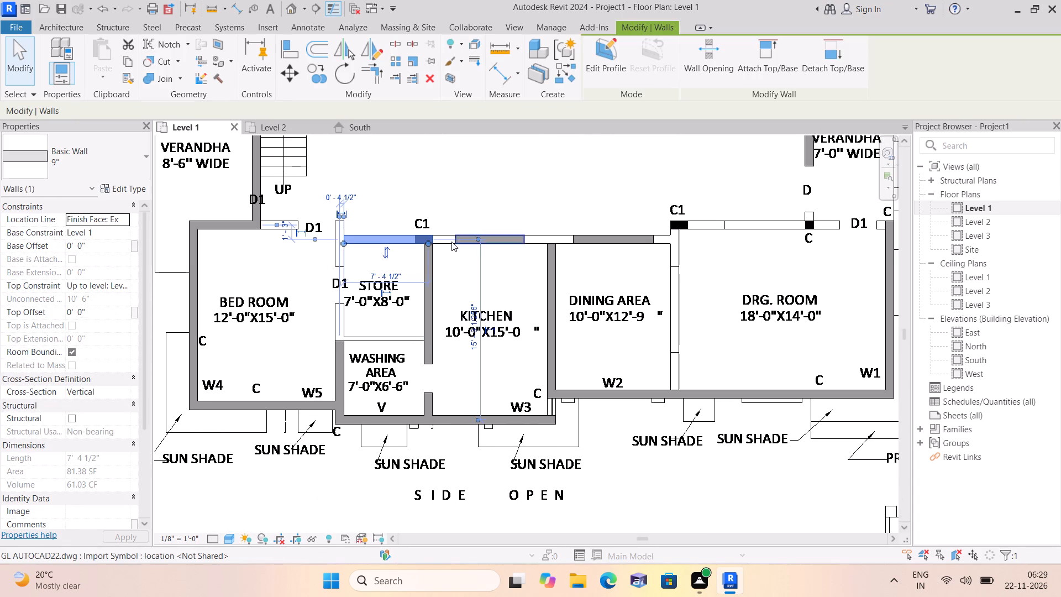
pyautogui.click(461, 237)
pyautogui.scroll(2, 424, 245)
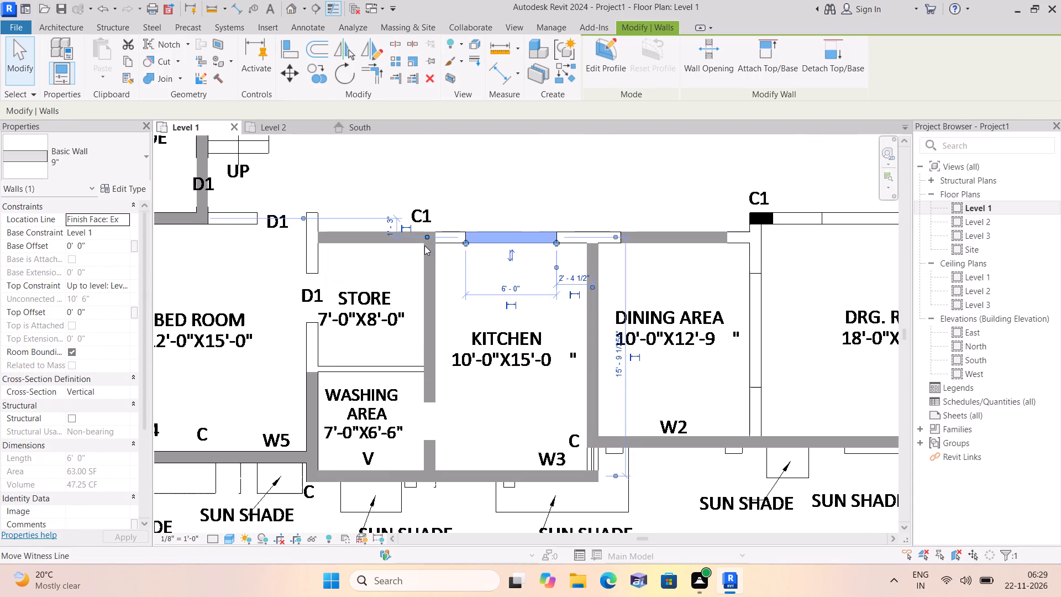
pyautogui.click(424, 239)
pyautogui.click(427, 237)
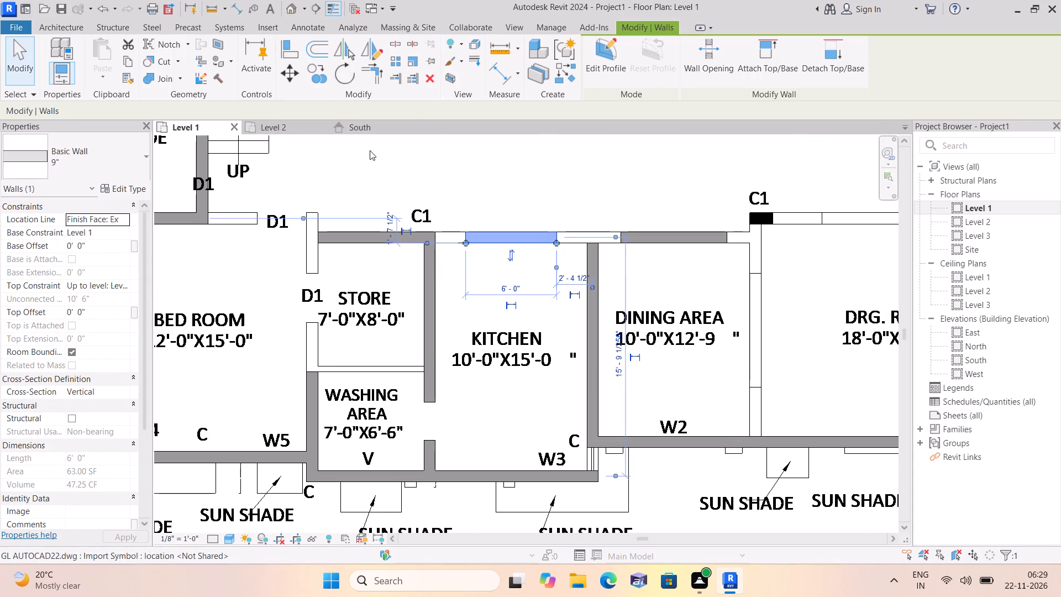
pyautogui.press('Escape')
# Trim/extend the wall pieces north of the store, kitchen and dining area into one continuous wall.
pyautogui.click(372, 68)
pyautogui.click(408, 234)
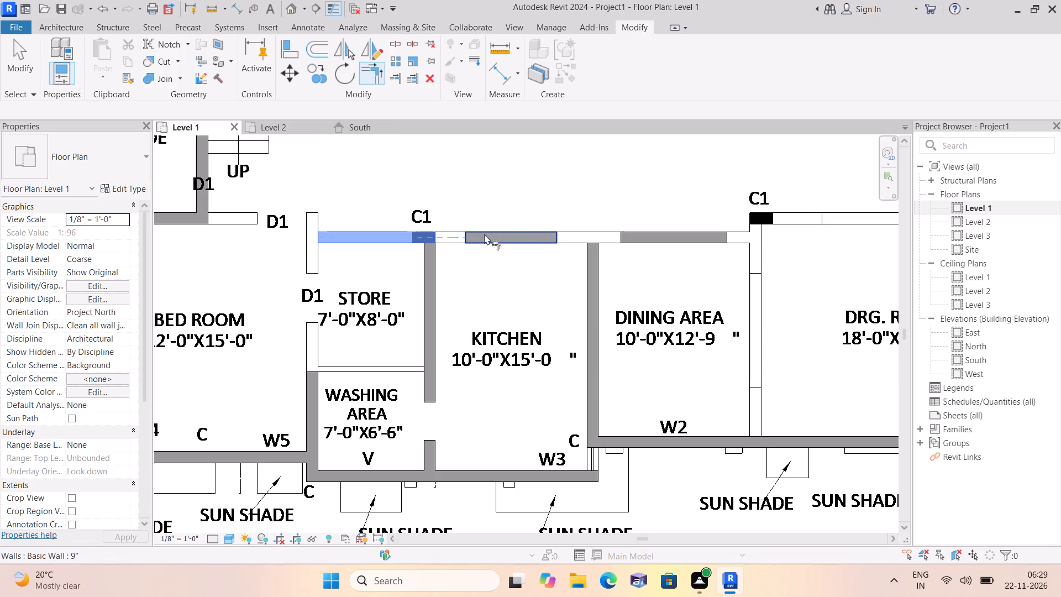
pyautogui.click(484, 234)
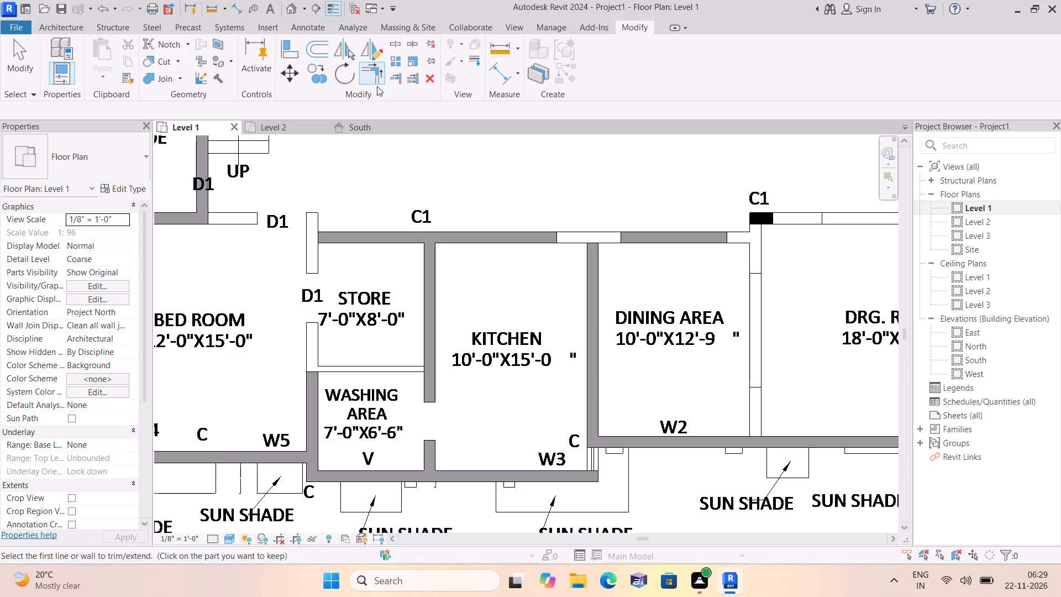
pyautogui.click(375, 77)
pyautogui.click(493, 235)
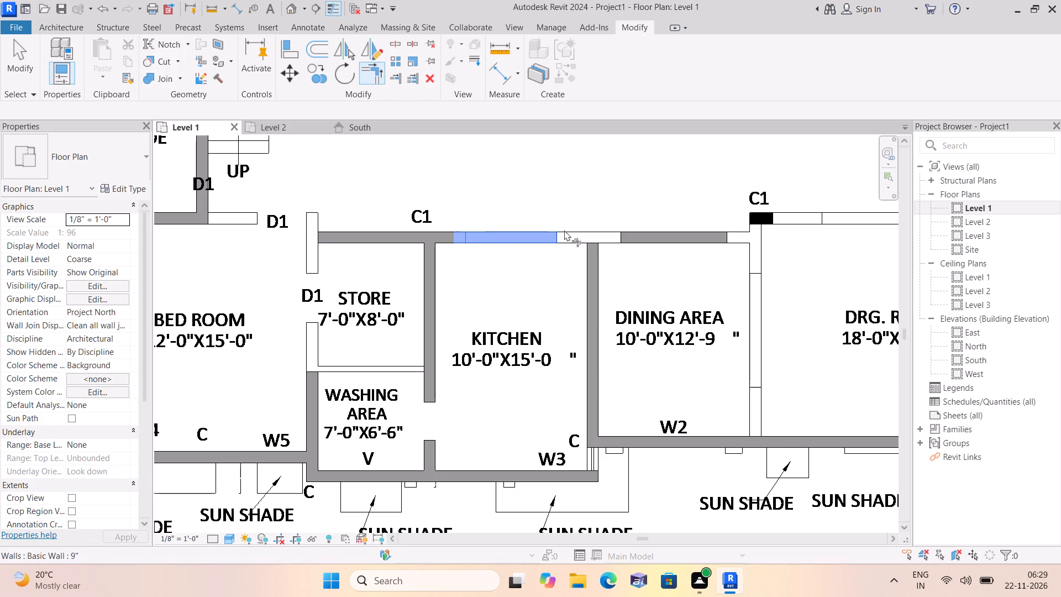
pyautogui.click(634, 234)
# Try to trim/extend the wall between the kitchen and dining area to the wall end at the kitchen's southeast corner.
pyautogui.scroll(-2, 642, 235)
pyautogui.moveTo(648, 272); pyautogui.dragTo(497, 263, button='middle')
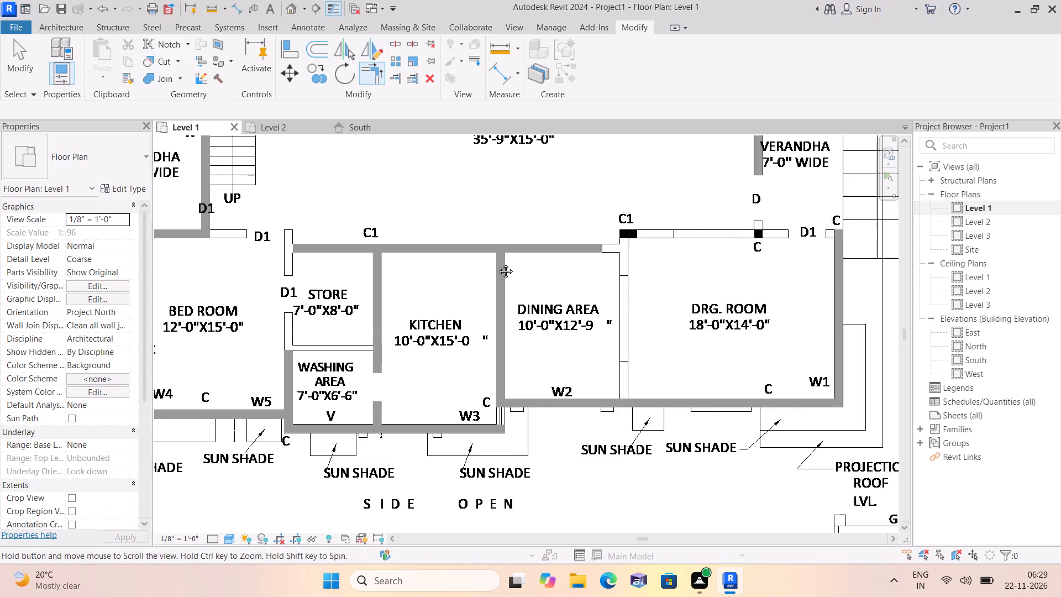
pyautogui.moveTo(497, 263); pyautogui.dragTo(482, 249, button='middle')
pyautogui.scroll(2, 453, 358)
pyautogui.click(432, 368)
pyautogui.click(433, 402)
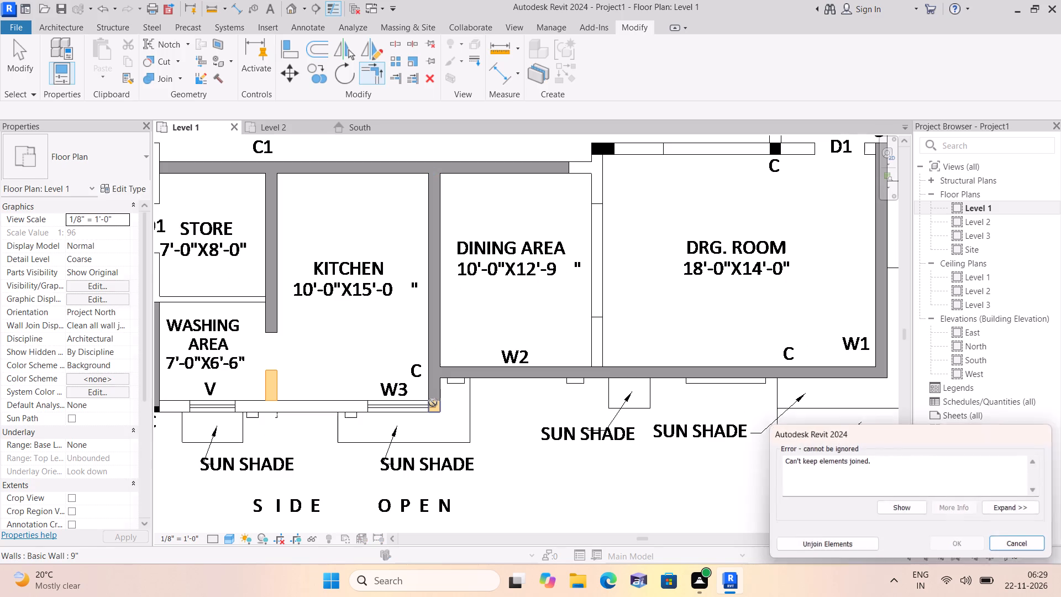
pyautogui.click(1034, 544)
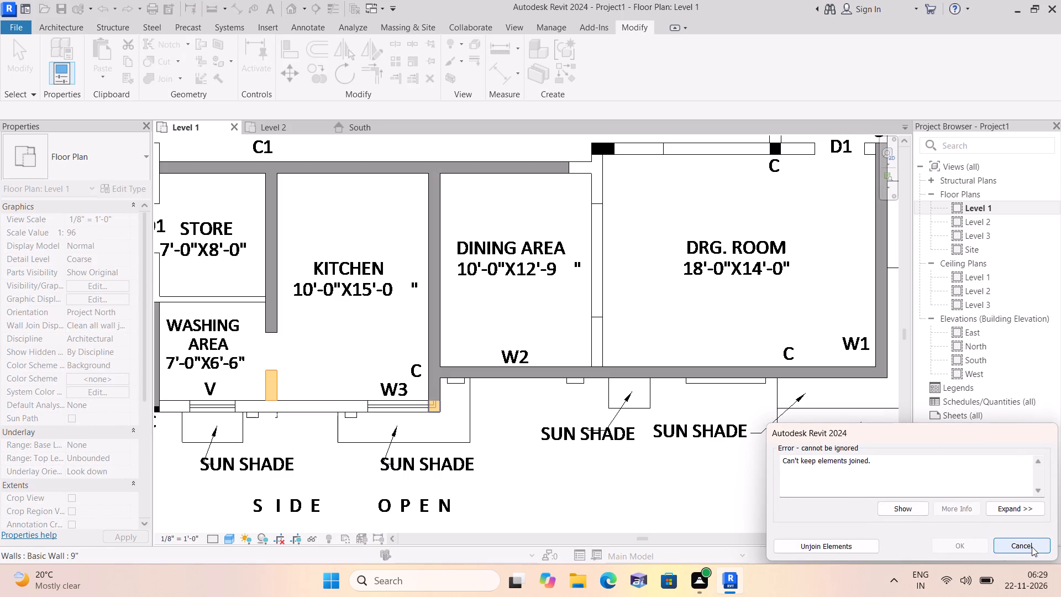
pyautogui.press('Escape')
# Delete the 9" wall between the kitchen and the dining area.
pyautogui.click(434, 316)
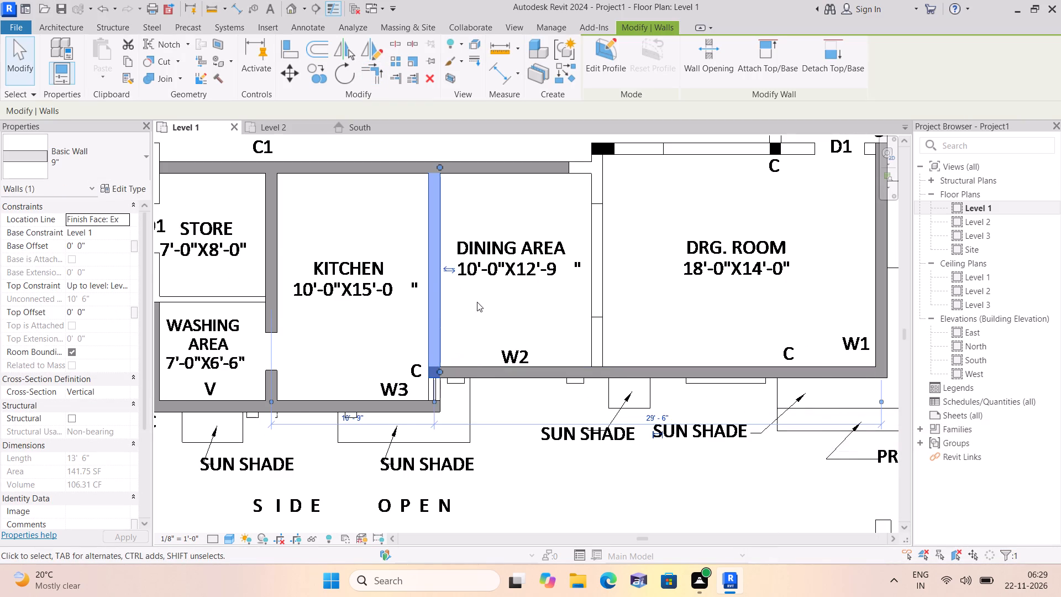
pyautogui.scroll(-1, 482, 302)
pyautogui.press('Delete')
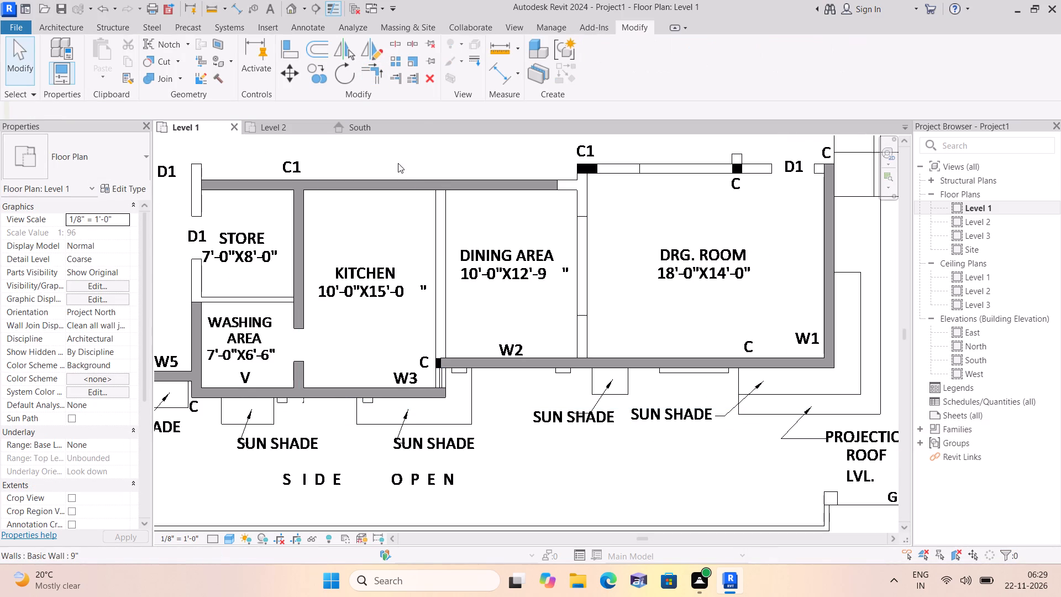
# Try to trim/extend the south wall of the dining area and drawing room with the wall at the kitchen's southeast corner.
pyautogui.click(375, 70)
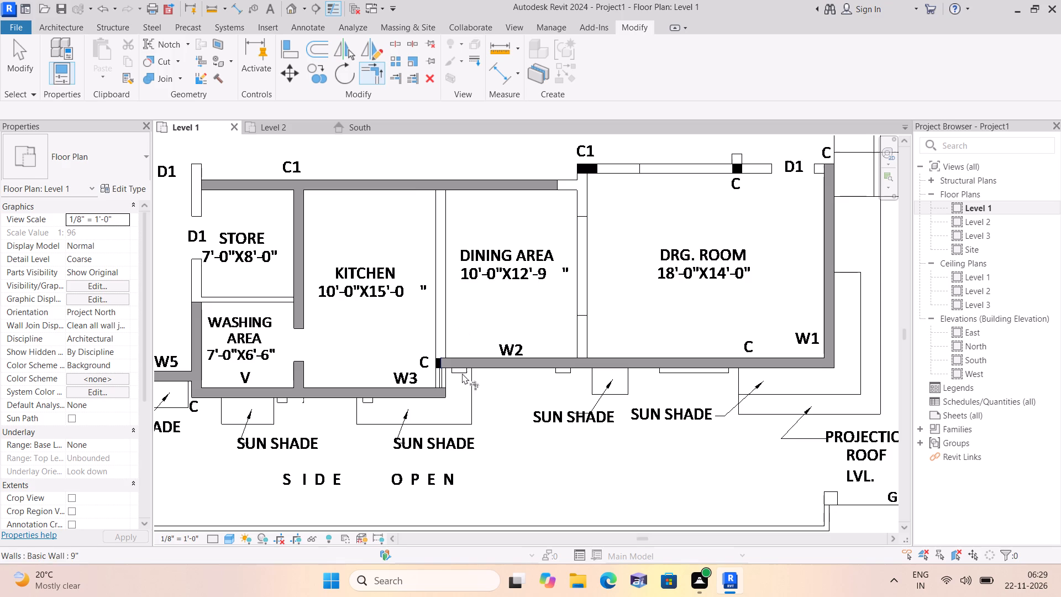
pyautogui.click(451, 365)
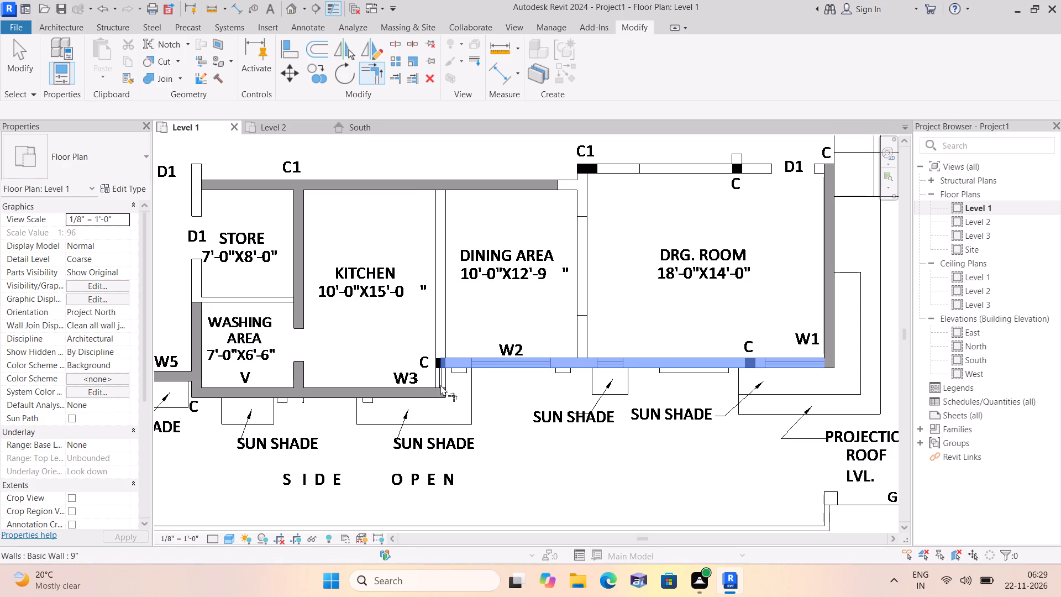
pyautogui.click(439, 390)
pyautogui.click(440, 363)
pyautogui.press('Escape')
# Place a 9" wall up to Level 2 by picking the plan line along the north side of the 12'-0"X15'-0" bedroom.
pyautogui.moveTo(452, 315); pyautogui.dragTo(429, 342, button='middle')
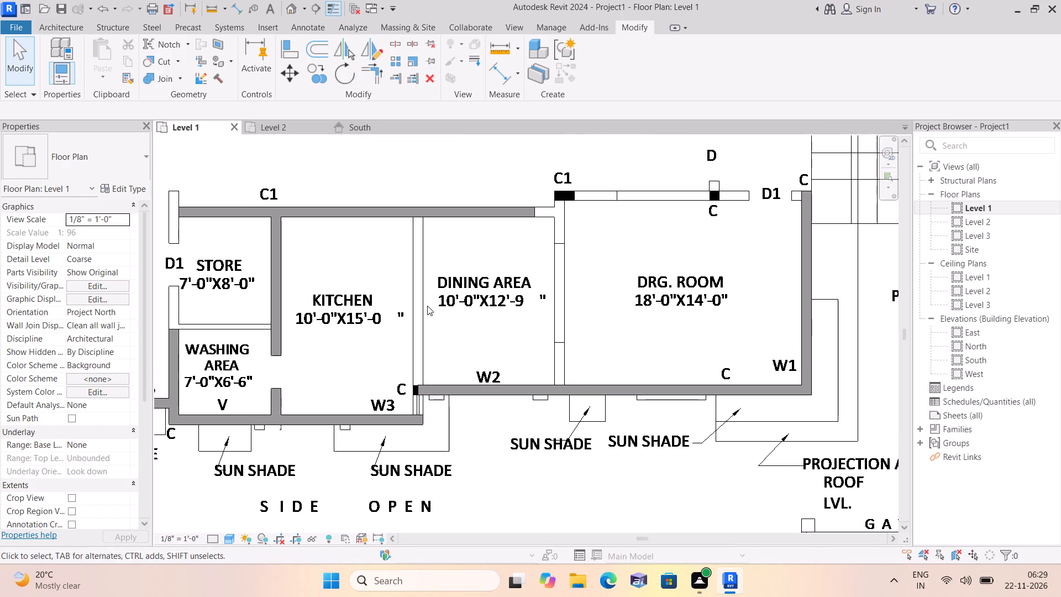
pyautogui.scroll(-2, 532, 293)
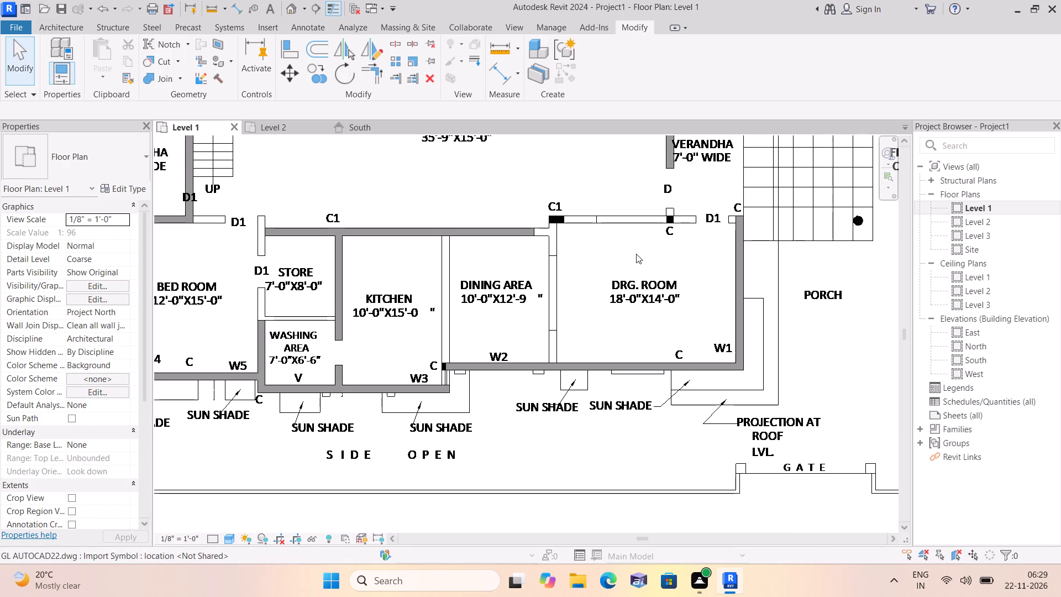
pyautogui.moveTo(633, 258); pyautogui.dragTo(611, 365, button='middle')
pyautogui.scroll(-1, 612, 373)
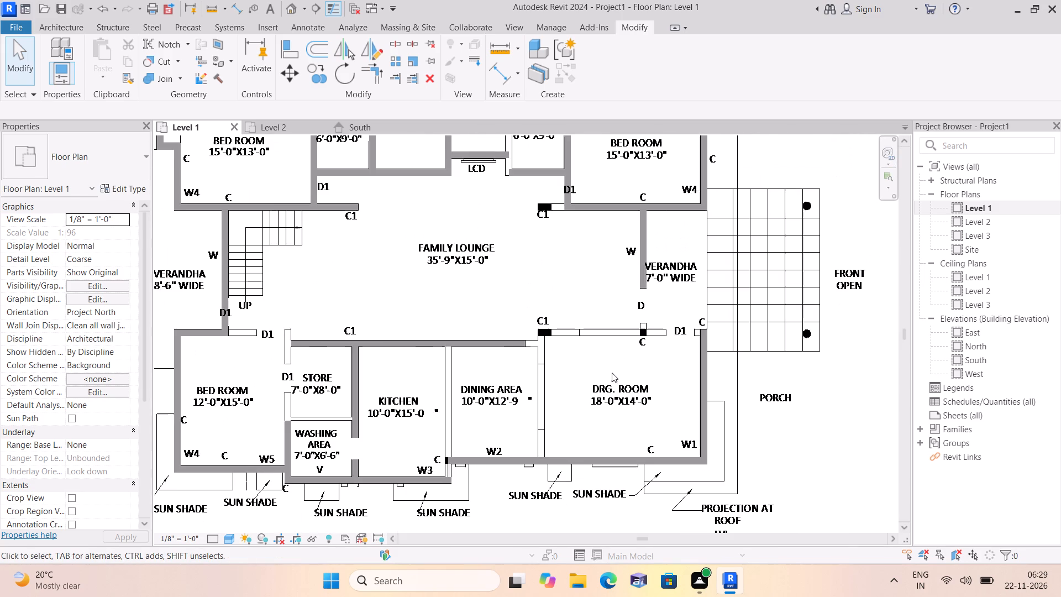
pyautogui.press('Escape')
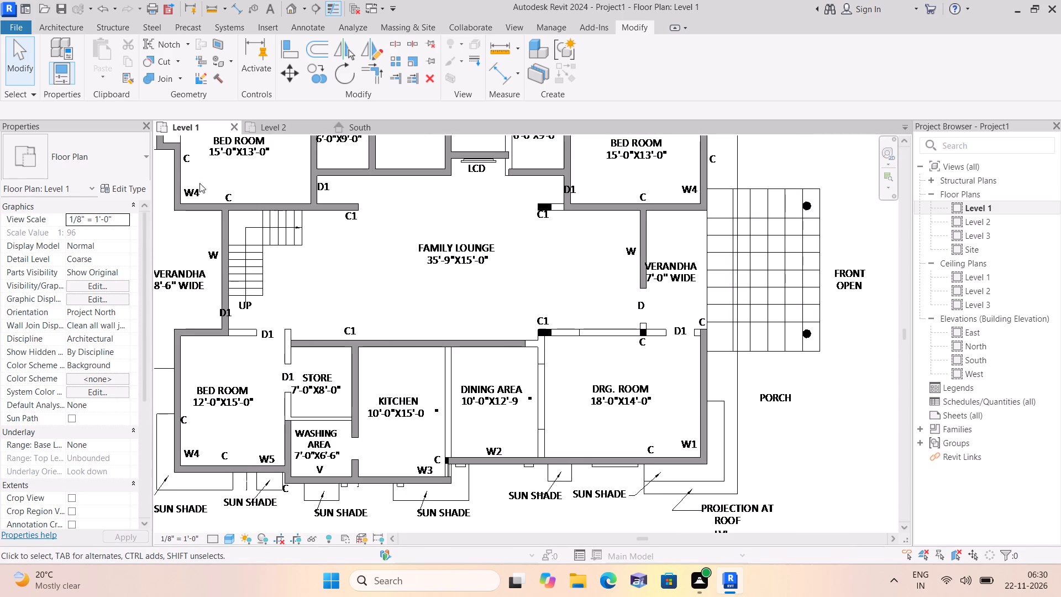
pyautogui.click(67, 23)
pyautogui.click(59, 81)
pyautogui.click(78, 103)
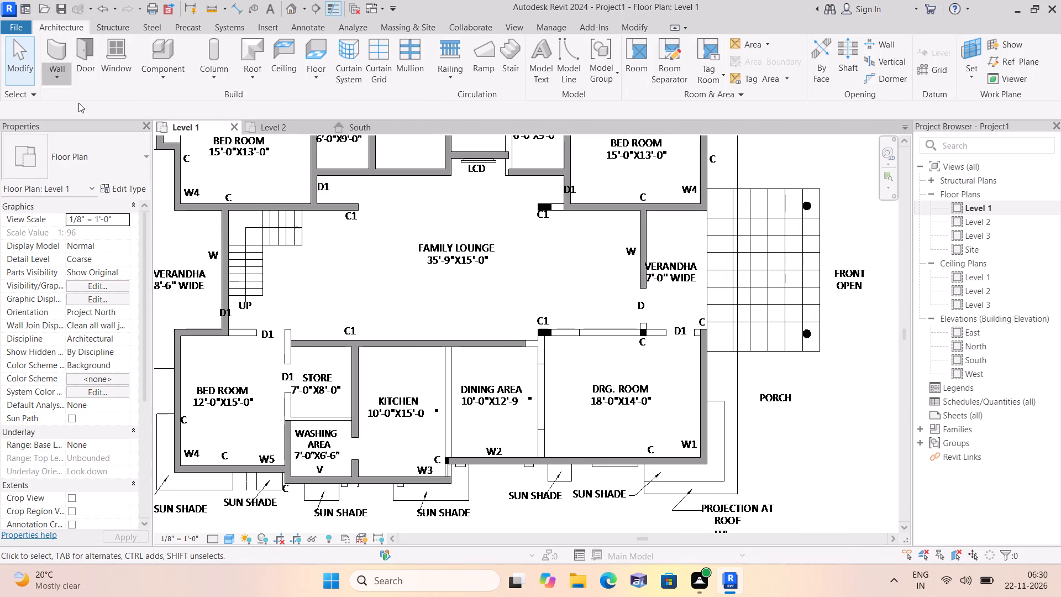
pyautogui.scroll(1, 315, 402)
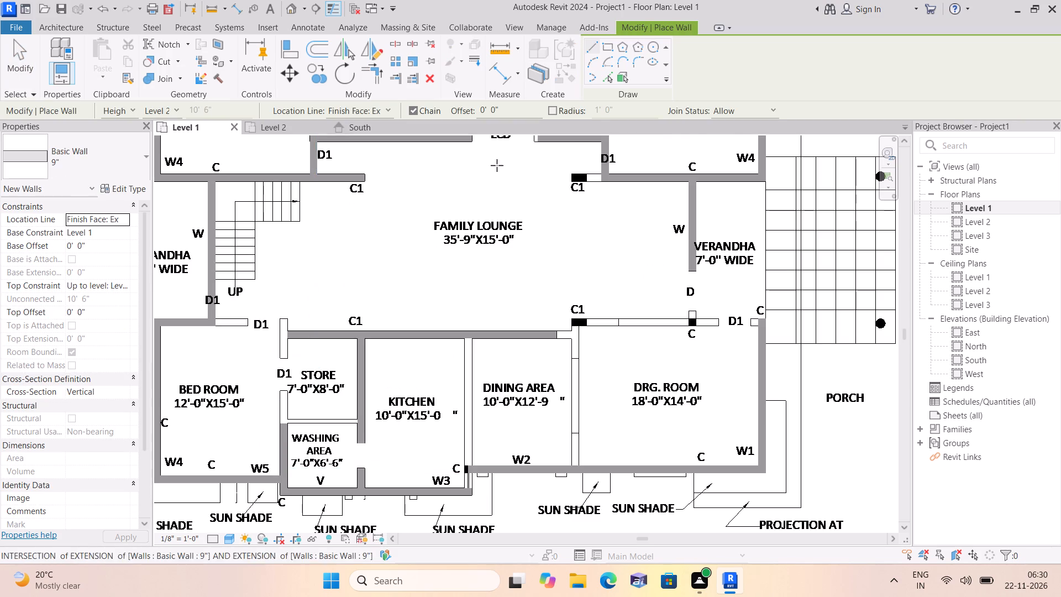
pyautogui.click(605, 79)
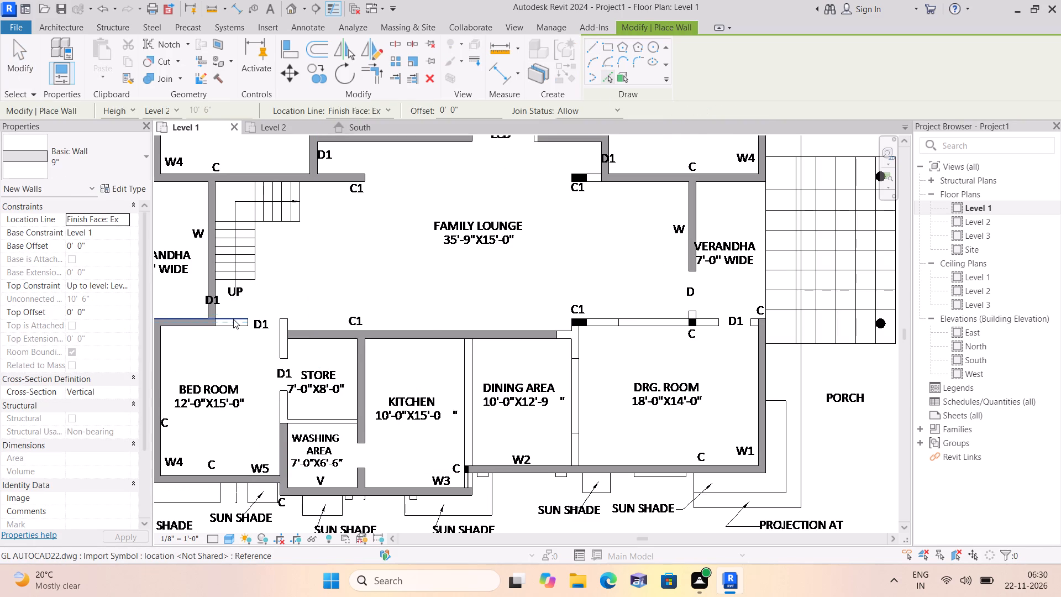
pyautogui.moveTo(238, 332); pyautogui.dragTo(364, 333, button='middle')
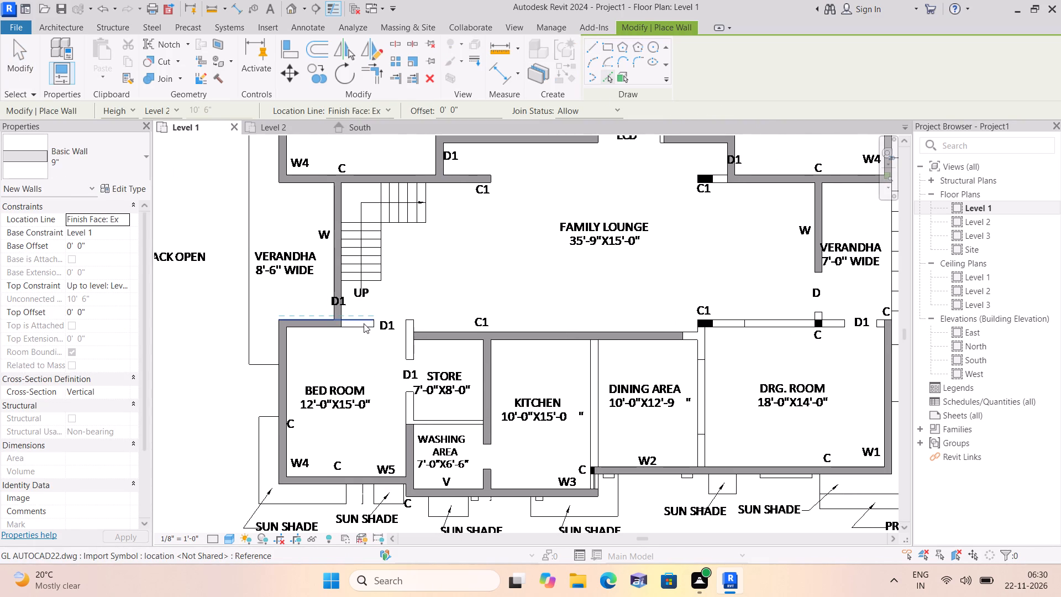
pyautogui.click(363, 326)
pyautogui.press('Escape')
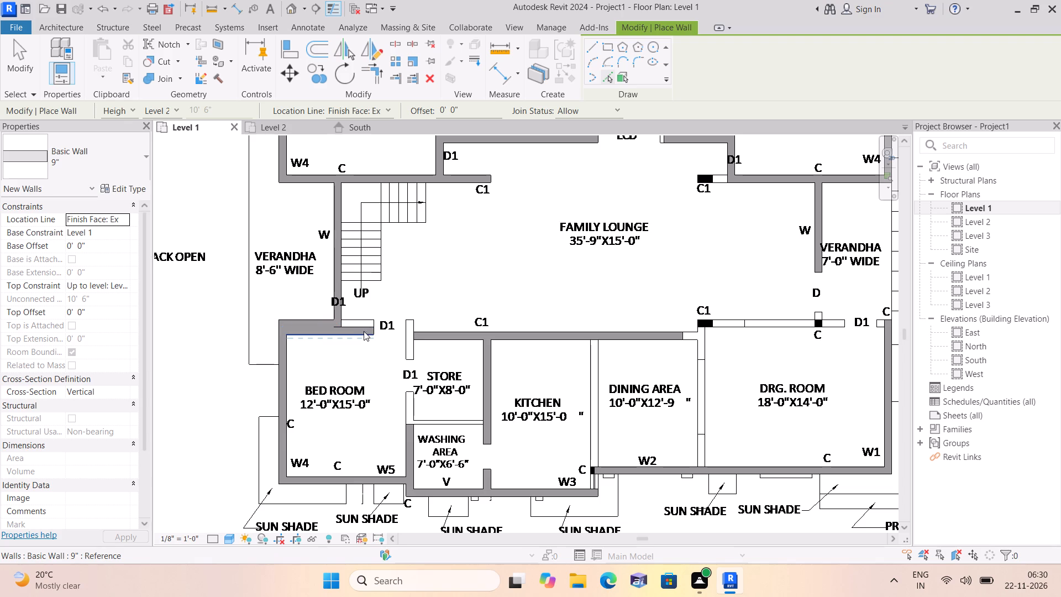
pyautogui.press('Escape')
# Delete both the newly placed wall and the original 9" wall along the north side of the 12'-0"X15'-0" bedroom.
pyautogui.click(356, 332)
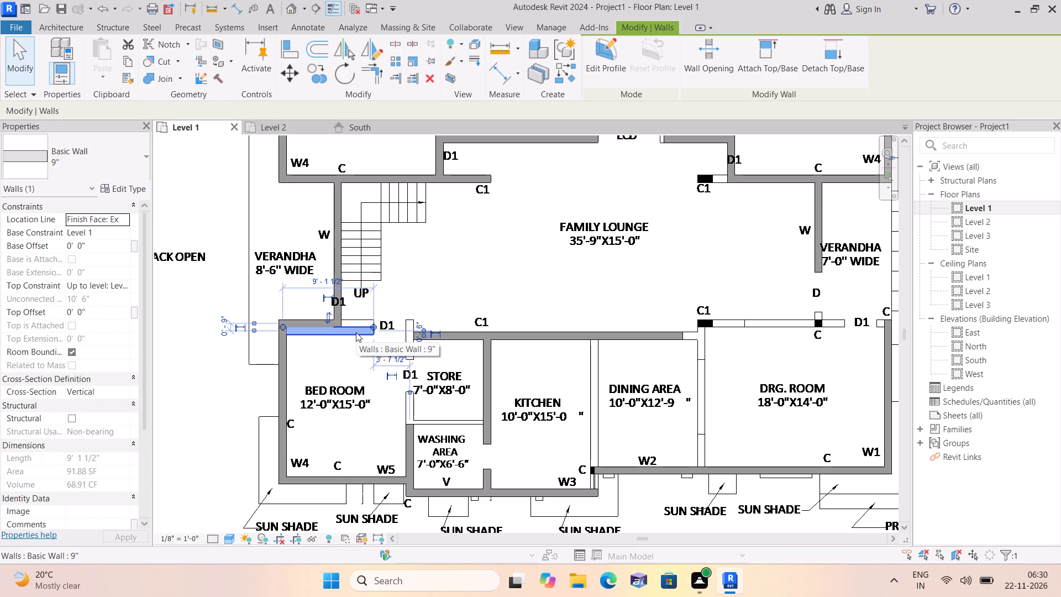
pyautogui.press('Delete')
pyautogui.click(330, 324)
pyautogui.press('Delete')
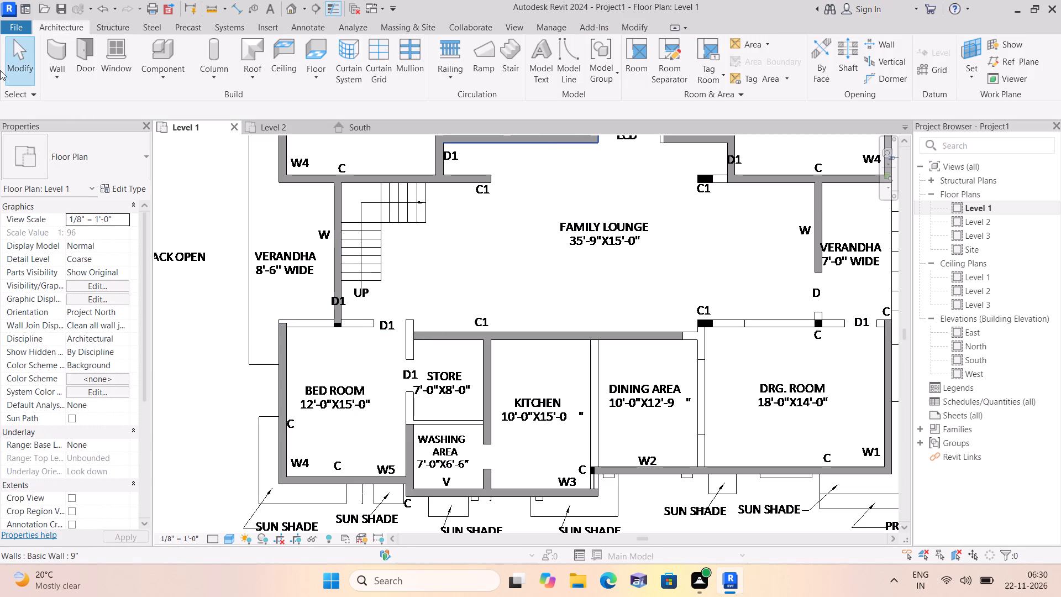
# Place a 9" wall up to Level 2 by picking the plan line along the north side of the 12'-0"X15'-0" bedroom.
pyautogui.click(52, 80)
pyautogui.click(93, 91)
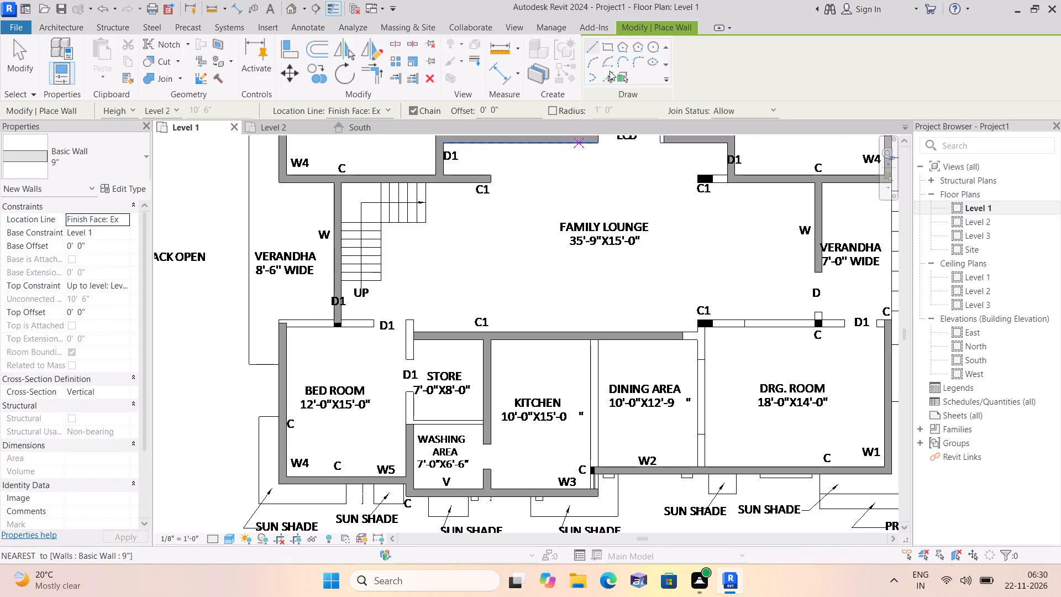
pyautogui.click(609, 71)
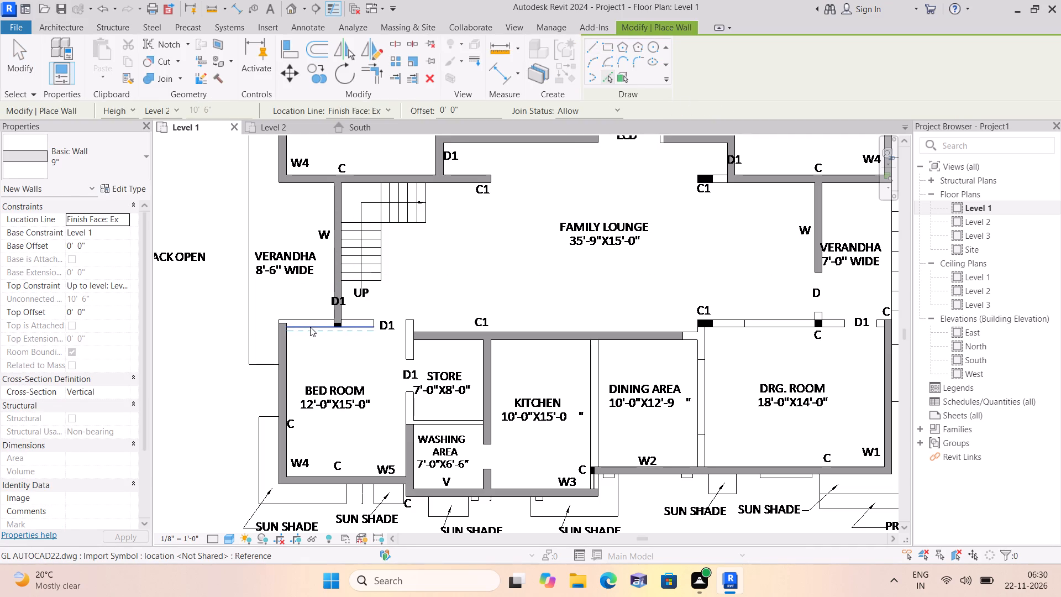
pyautogui.click(311, 329)
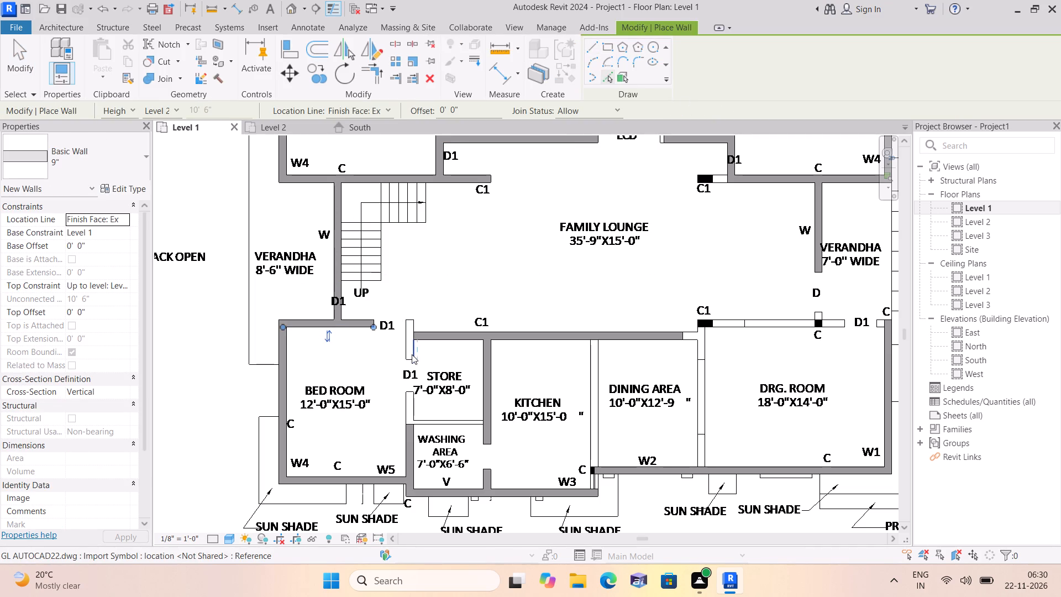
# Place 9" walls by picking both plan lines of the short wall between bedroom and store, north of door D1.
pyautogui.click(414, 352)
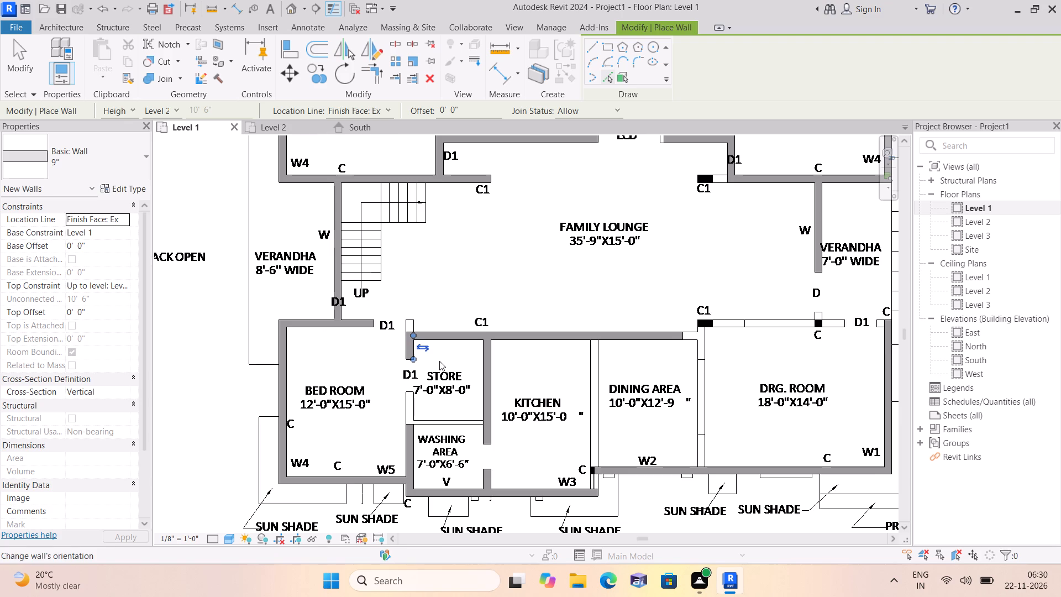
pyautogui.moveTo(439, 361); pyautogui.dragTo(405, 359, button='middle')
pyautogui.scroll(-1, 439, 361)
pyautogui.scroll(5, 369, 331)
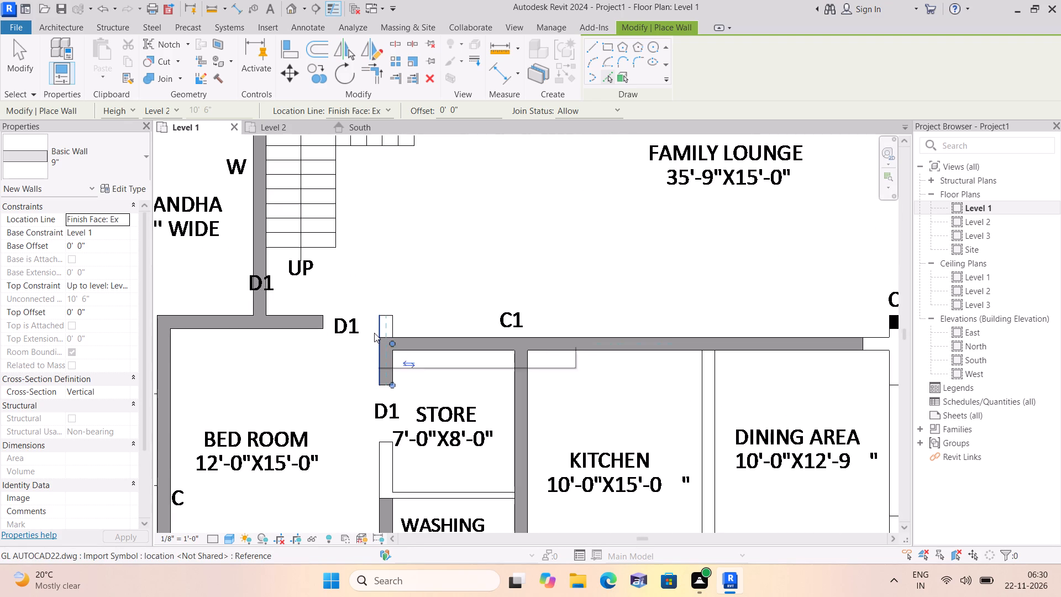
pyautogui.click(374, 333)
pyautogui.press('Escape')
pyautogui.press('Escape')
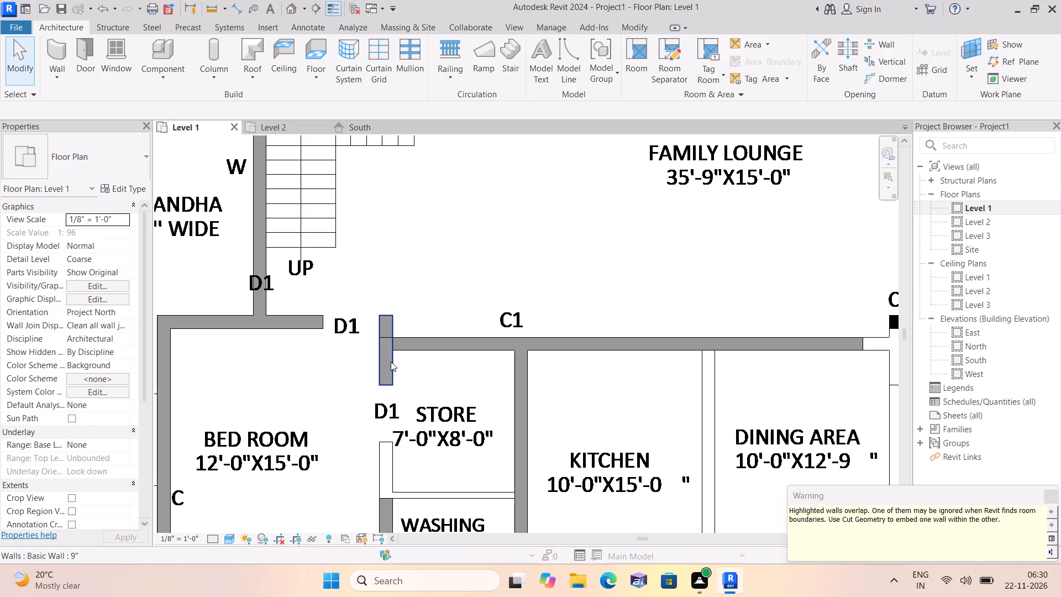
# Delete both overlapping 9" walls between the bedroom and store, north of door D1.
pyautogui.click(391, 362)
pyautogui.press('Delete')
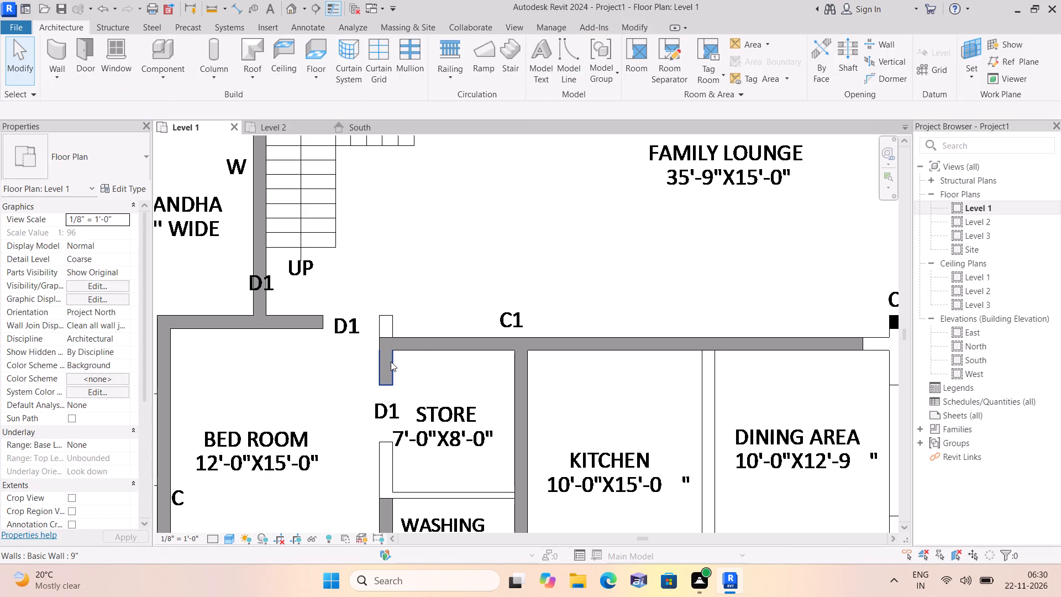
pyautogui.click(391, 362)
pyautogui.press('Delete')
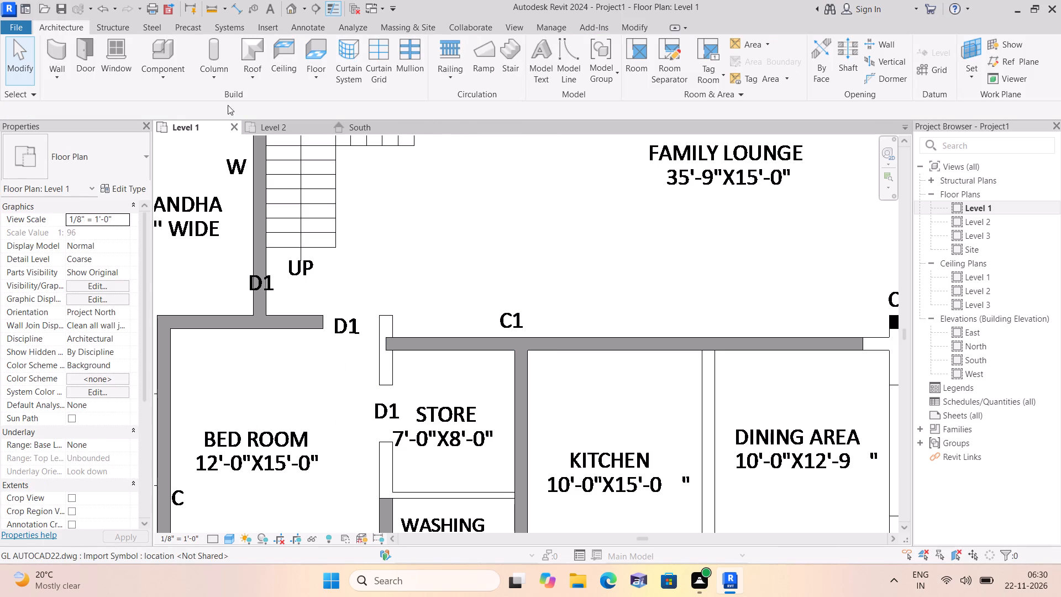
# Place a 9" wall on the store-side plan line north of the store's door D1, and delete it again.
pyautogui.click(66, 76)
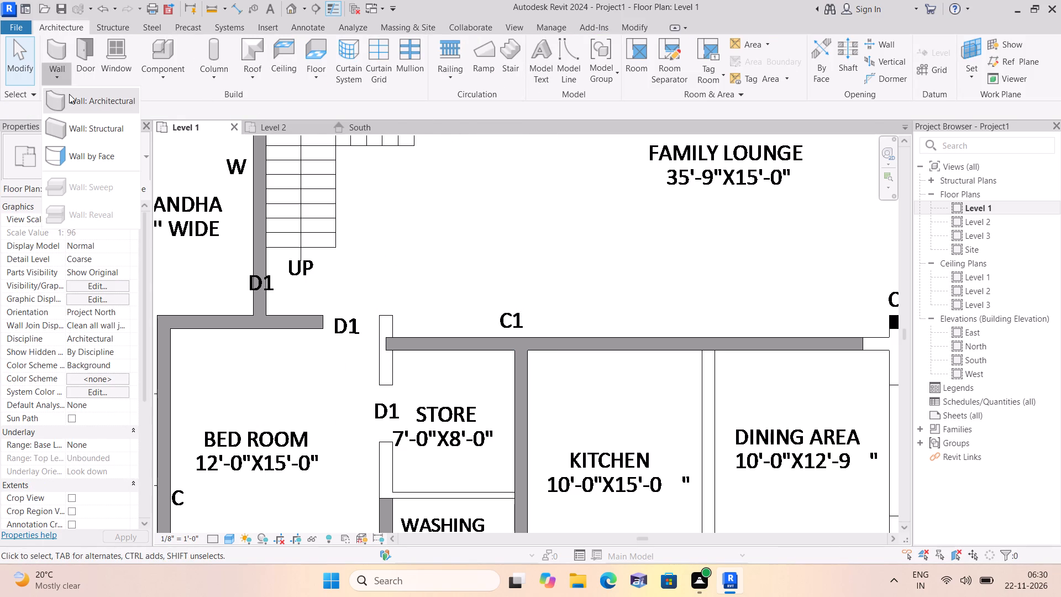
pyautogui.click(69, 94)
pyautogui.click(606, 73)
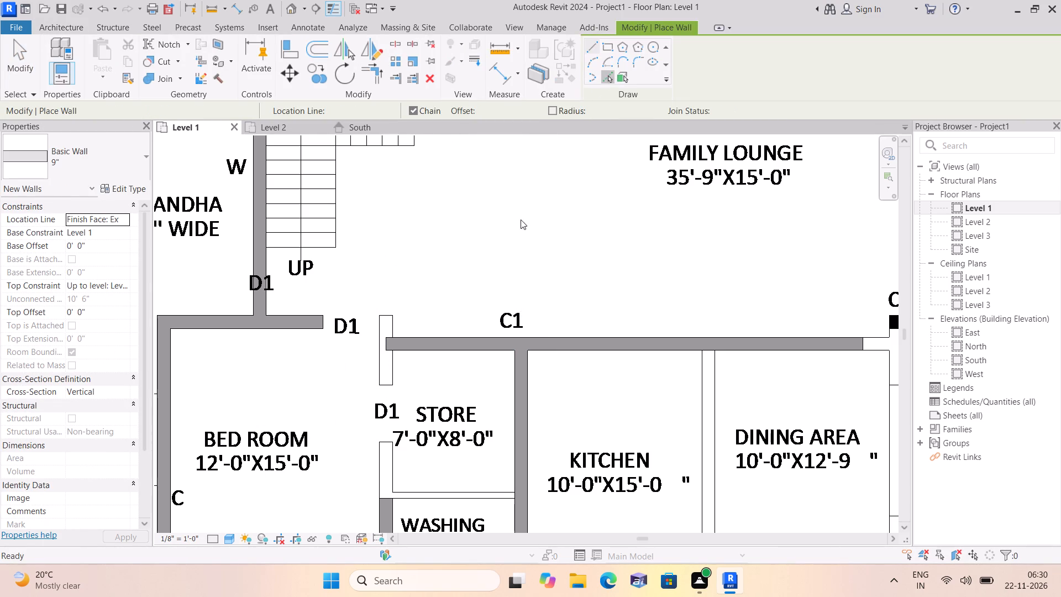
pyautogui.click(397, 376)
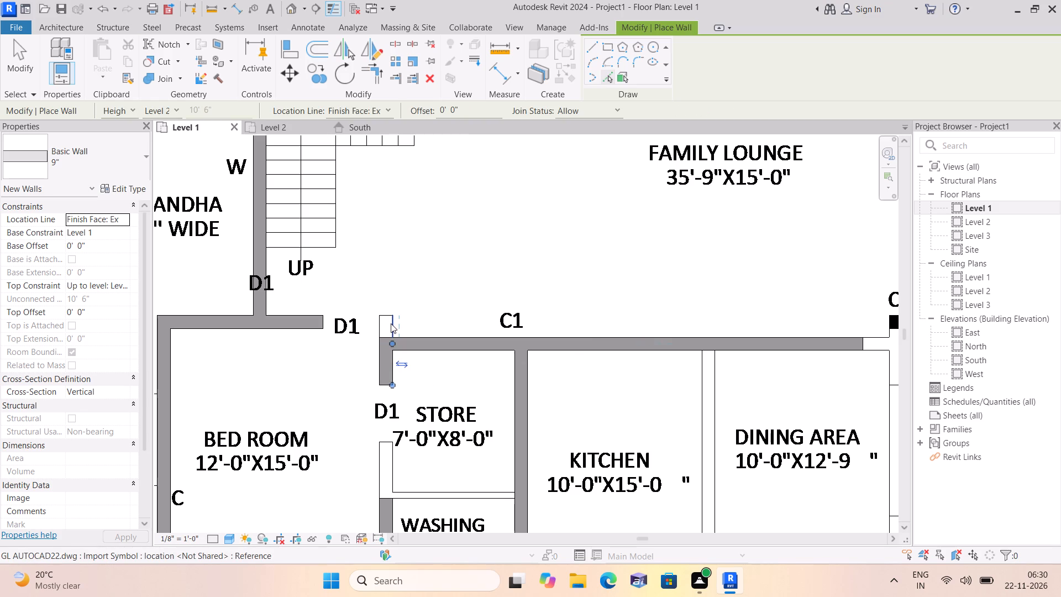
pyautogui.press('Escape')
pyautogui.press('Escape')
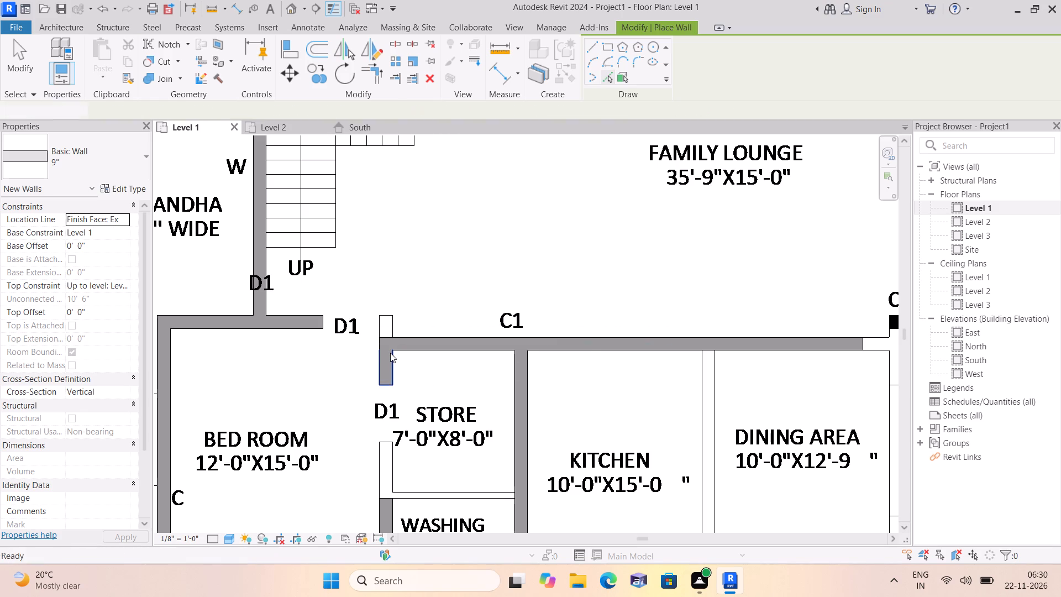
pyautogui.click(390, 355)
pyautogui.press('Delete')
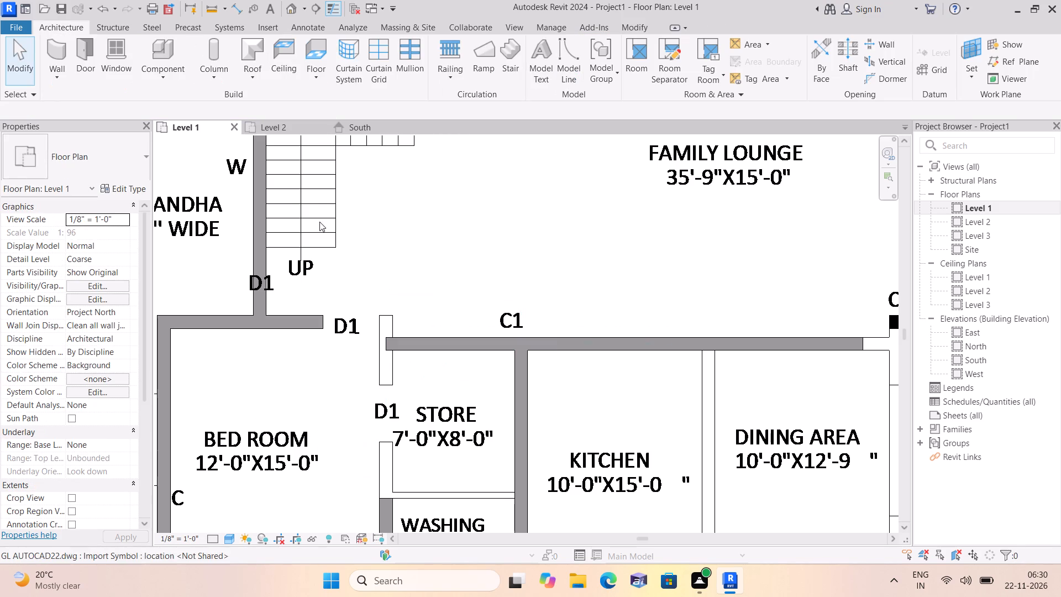
# Place a 9" wall up to Level 2 by picking the bedroom-side plan line north of the store's door D1.
pyautogui.click(52, 83)
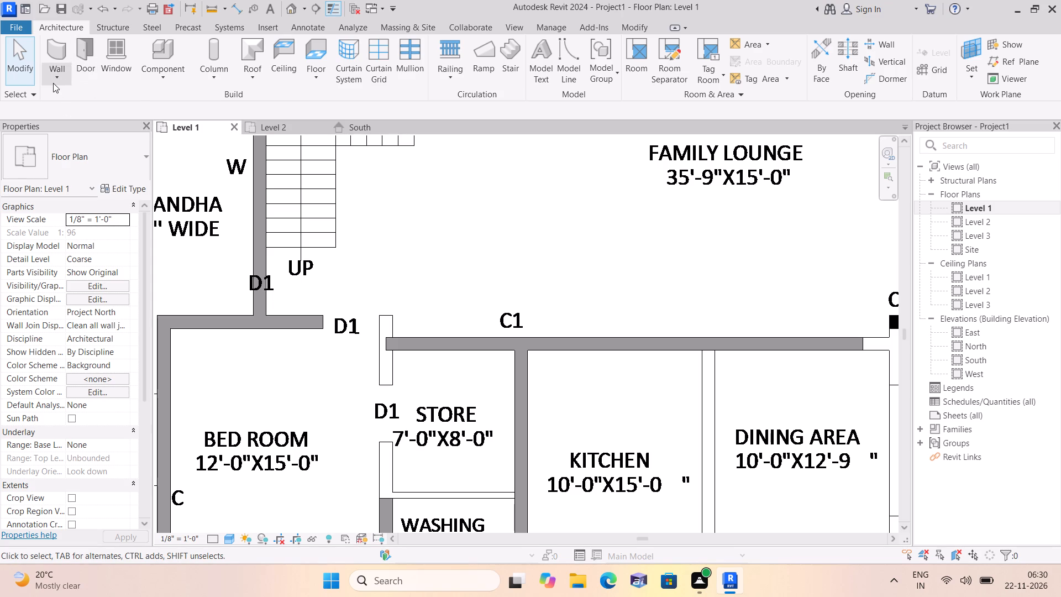
pyautogui.click(102, 100)
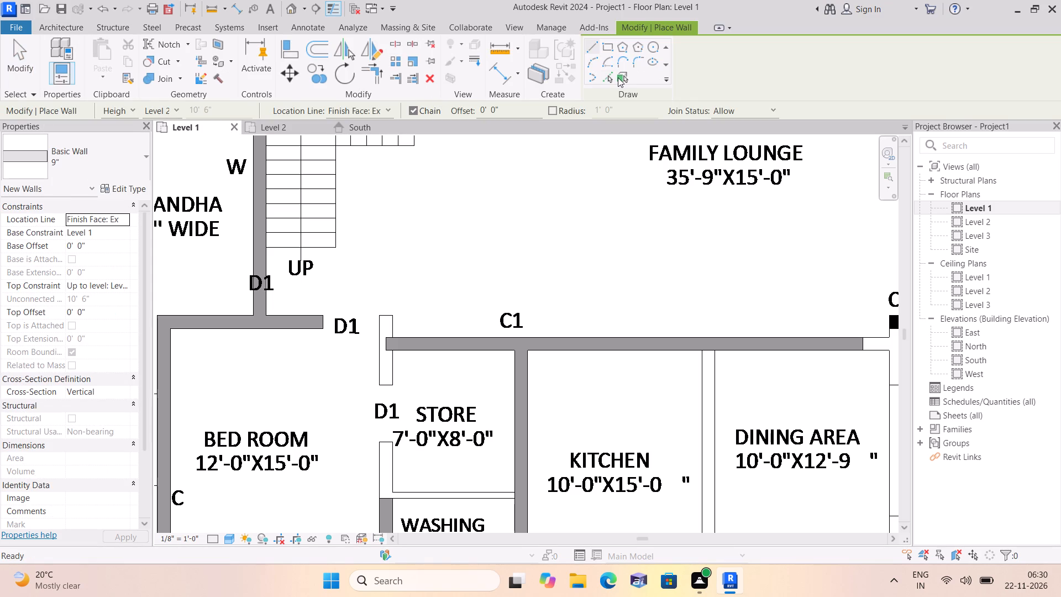
pyautogui.click(614, 78)
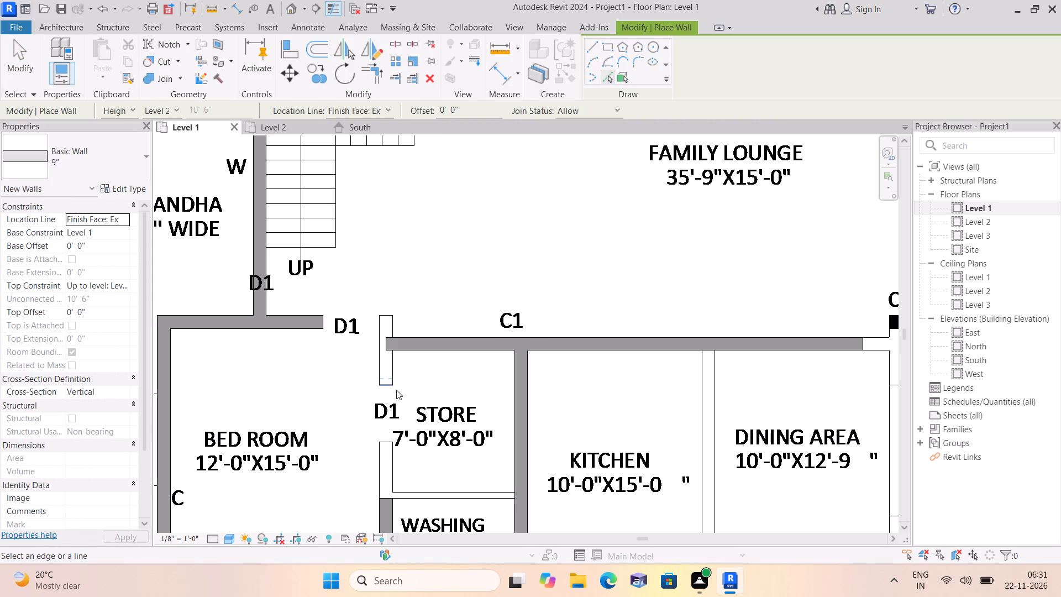
pyautogui.click(374, 381)
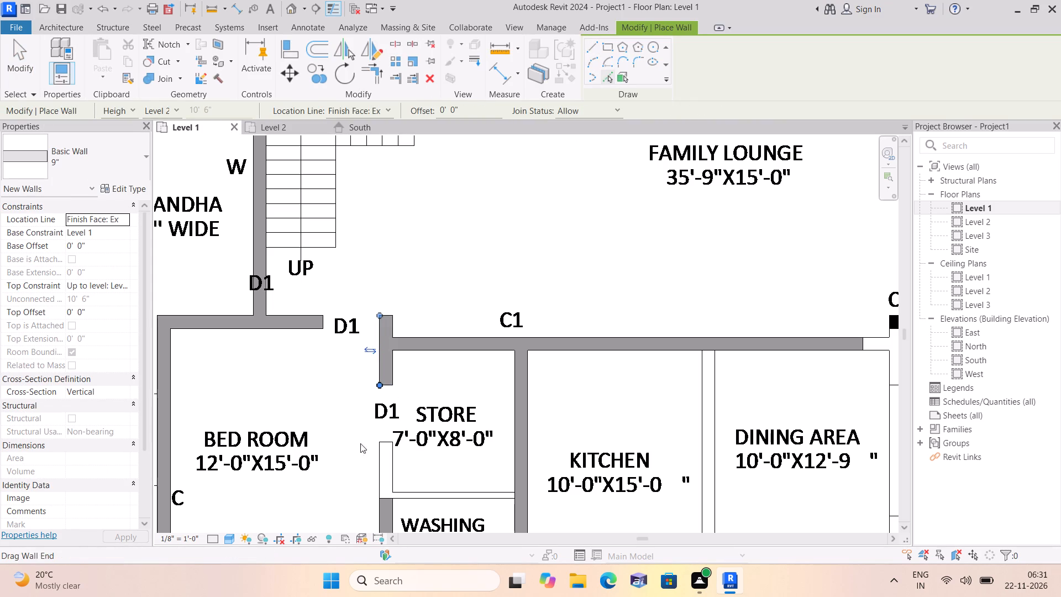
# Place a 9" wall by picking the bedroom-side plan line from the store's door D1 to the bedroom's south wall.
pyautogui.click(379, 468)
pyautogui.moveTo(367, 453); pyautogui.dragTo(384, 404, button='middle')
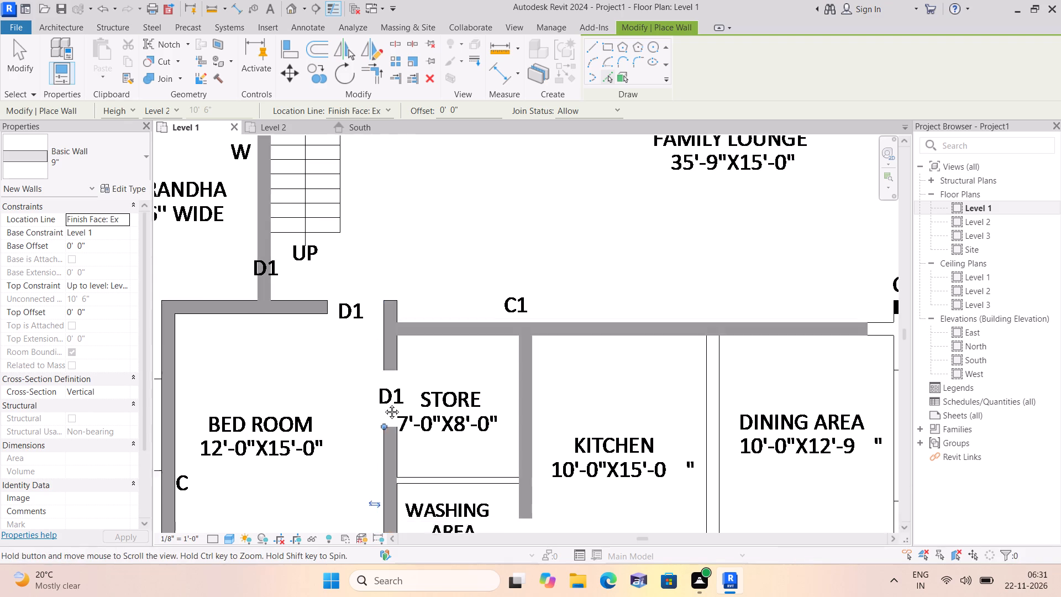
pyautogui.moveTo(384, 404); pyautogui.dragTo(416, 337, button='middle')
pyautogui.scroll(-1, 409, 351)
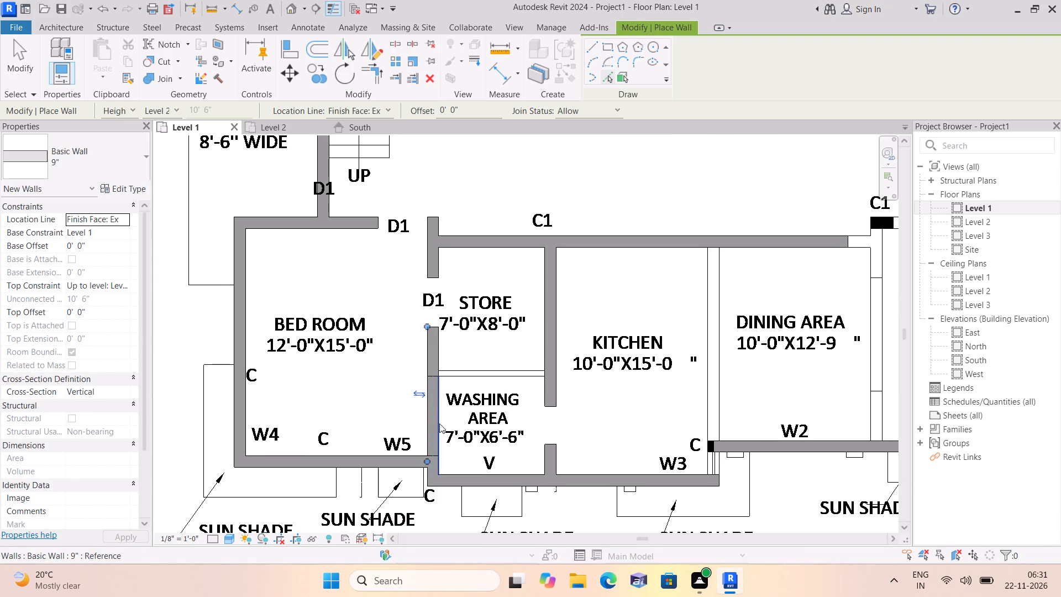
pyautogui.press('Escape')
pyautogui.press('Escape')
# Delete both the newly placed wall and the original 9" wall between the 12'-0"X15'-0" bedroom and the washing area.
pyautogui.click(437, 418)
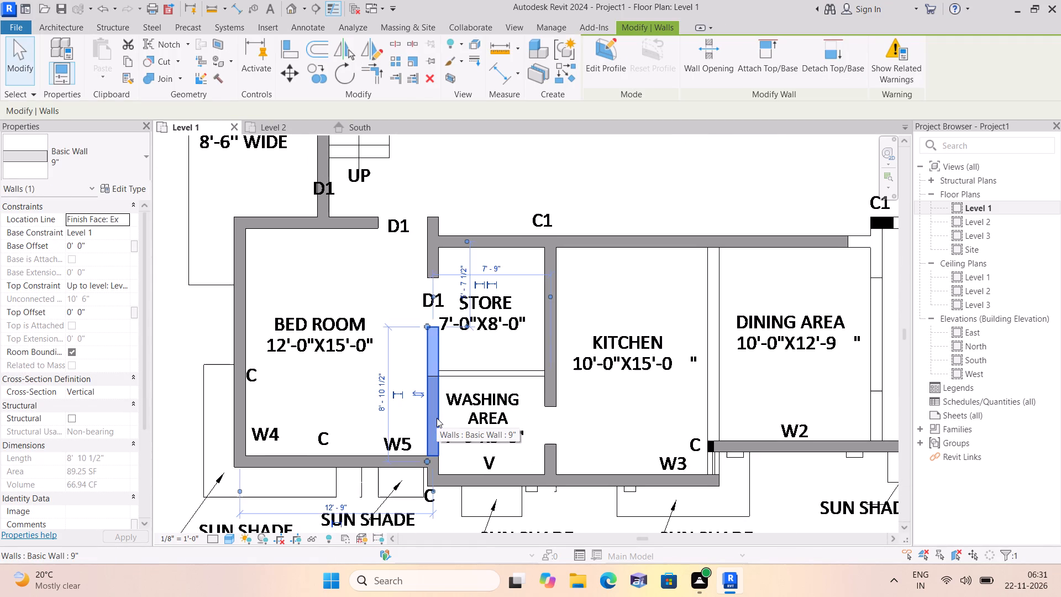
pyautogui.press('Delete')
pyautogui.click(437, 417)
pyautogui.press('Delete')
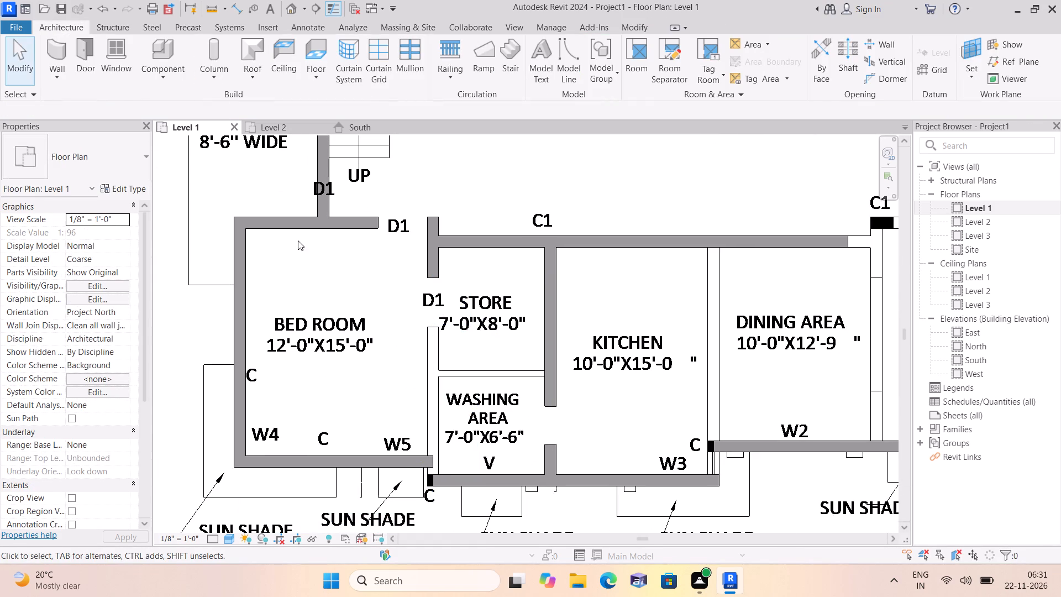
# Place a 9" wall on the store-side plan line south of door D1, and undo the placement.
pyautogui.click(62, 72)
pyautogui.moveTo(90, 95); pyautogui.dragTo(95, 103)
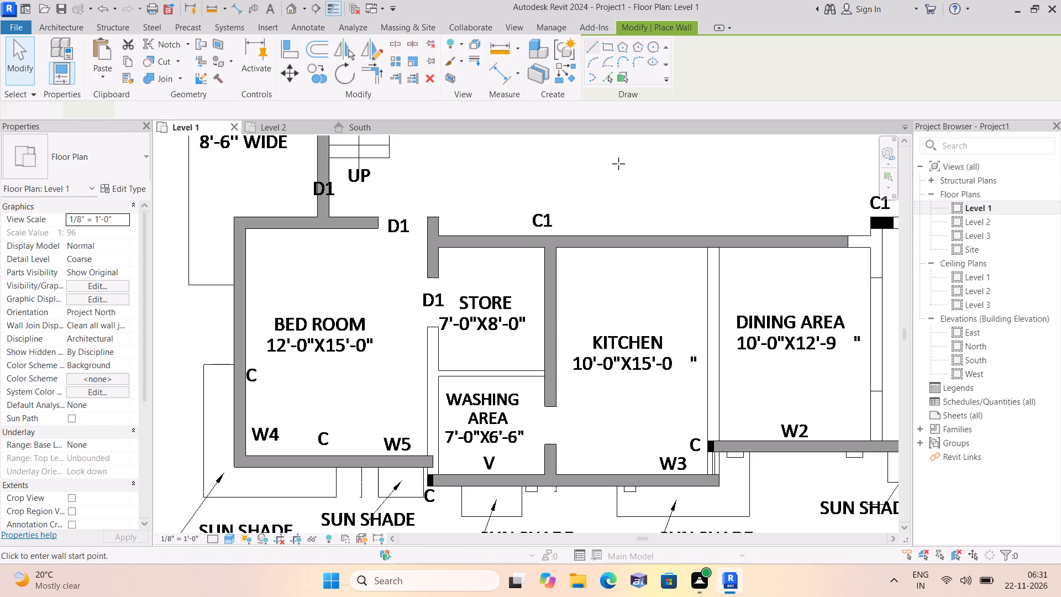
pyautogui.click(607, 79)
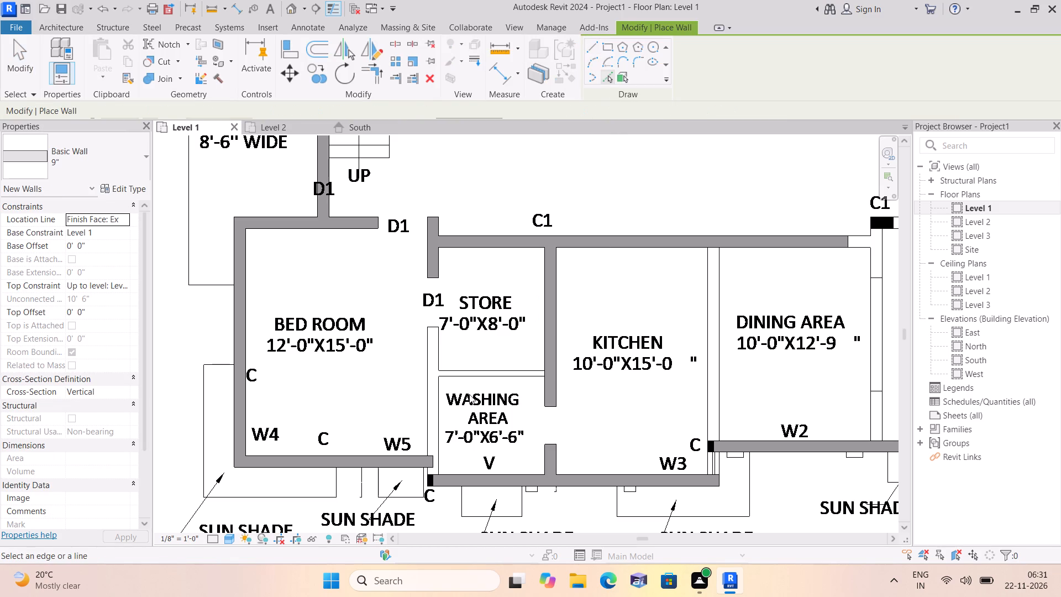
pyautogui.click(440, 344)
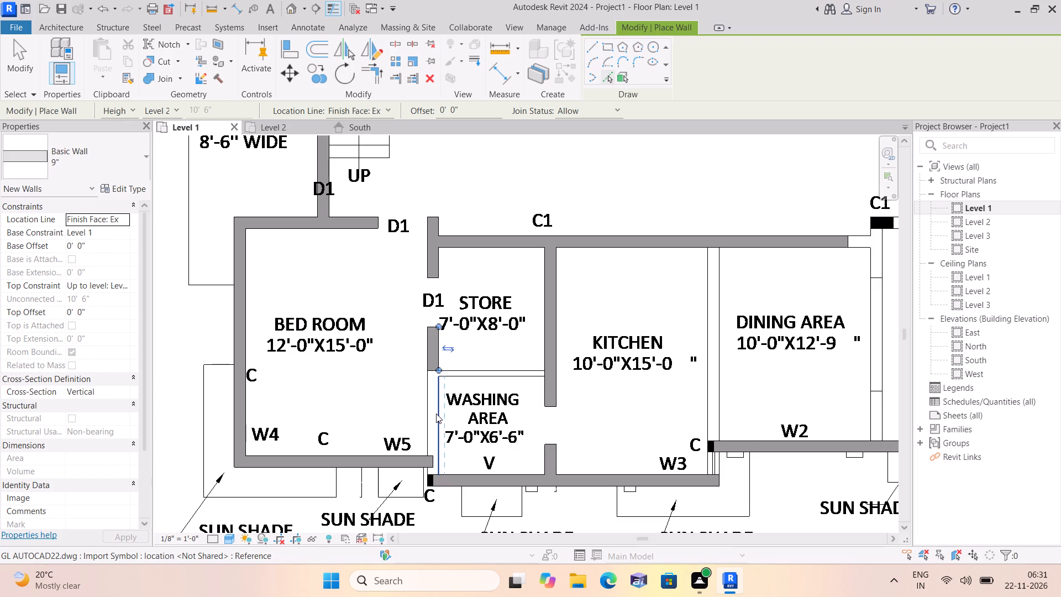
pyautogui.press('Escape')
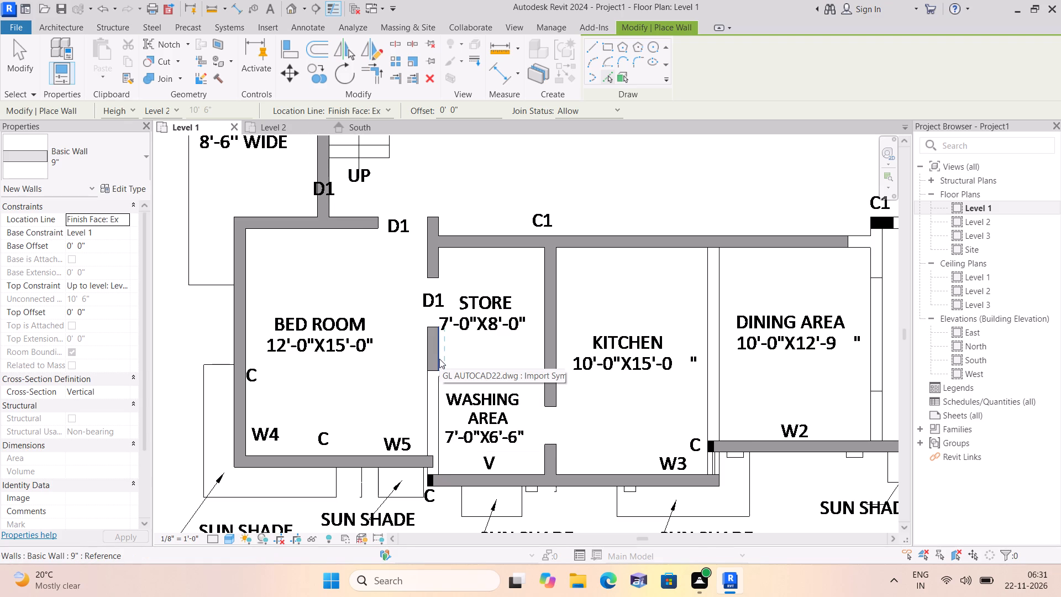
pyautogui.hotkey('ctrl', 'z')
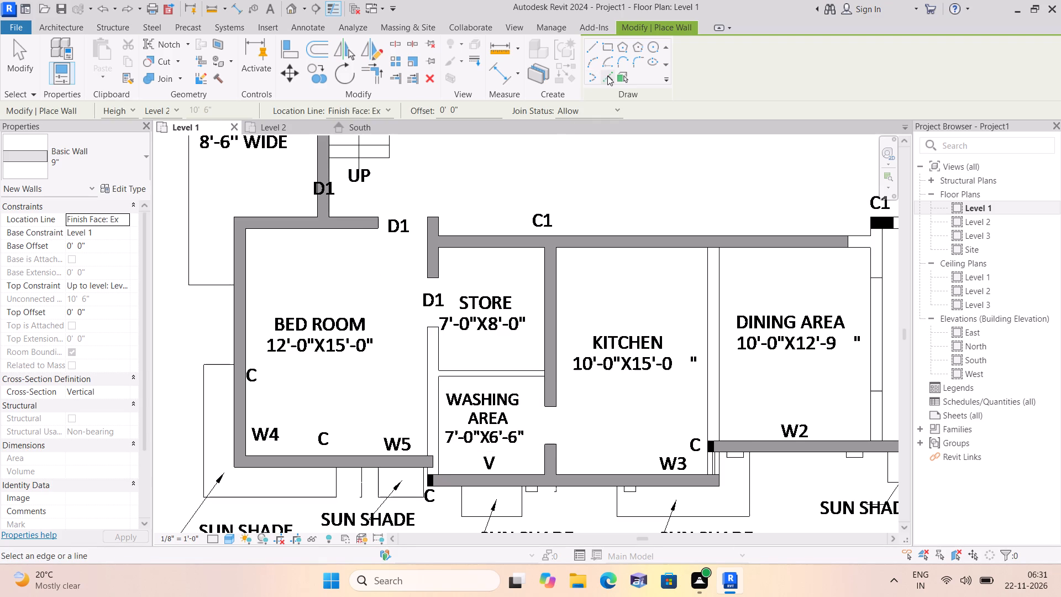
# Place a 9" wall up to Level 2 by picking the plan line along the washing area's west side.
pyautogui.click(607, 76)
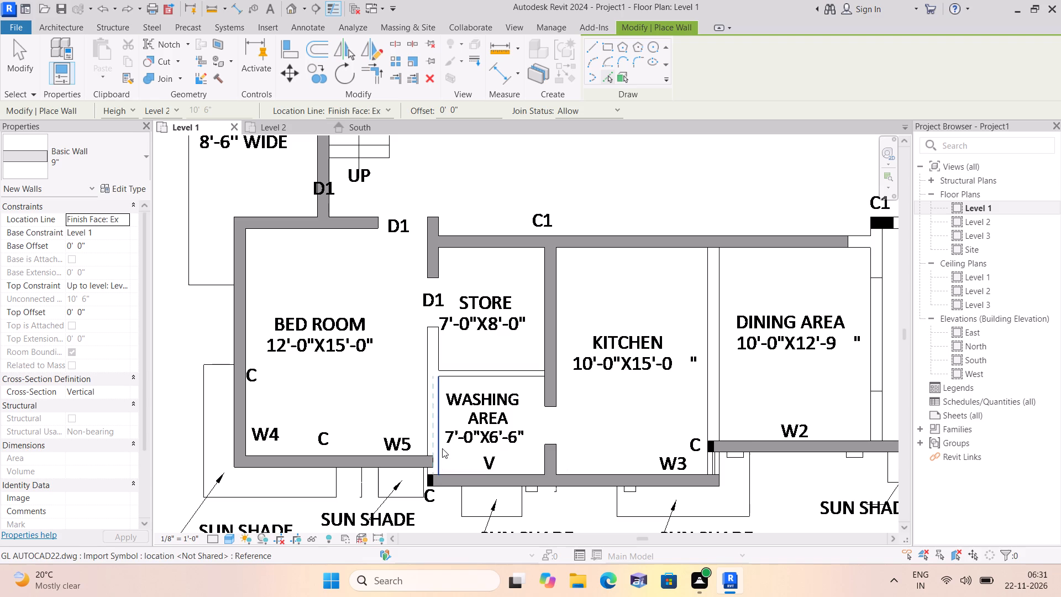
pyautogui.click(442, 448)
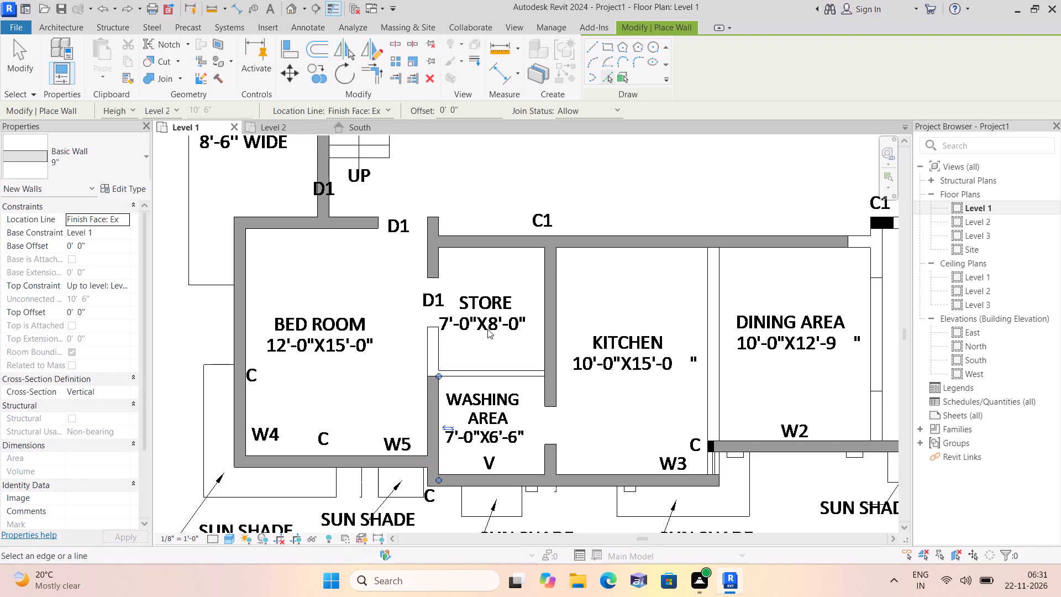
# Place a 9" wall up to Level 2 by picking the kitchen-side plan line between the kitchen and the dining area.
pyautogui.scroll(-1, 487, 329)
pyautogui.moveTo(481, 332); pyautogui.dragTo(403, 392, button='middle')
pyautogui.scroll(-1, 392, 396)
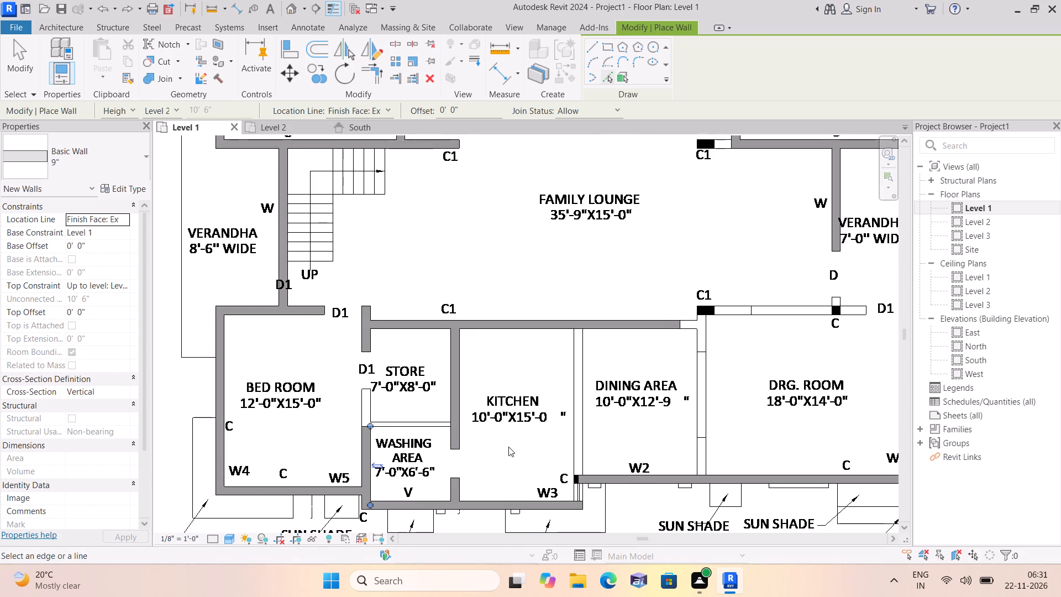
pyautogui.scroll(-1, 508, 447)
pyautogui.moveTo(508, 447); pyautogui.dragTo(406, 500, button='middle')
pyautogui.scroll(1, 481, 470)
pyautogui.moveTo(481, 469); pyautogui.dragTo(521, 313, button='middle')
pyautogui.scroll(1, 516, 389)
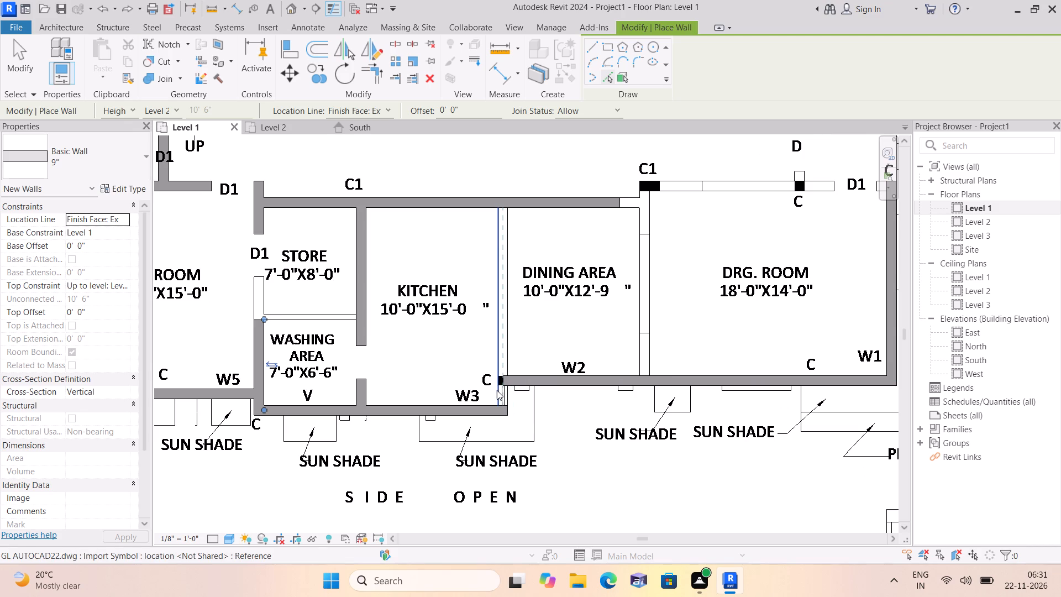
pyautogui.click(497, 390)
# Place 9" walls up to Level 2 on the three plan line segments between the dining area and the drawing room.
pyautogui.moveTo(533, 307); pyautogui.dragTo(373, 411, button='middle')
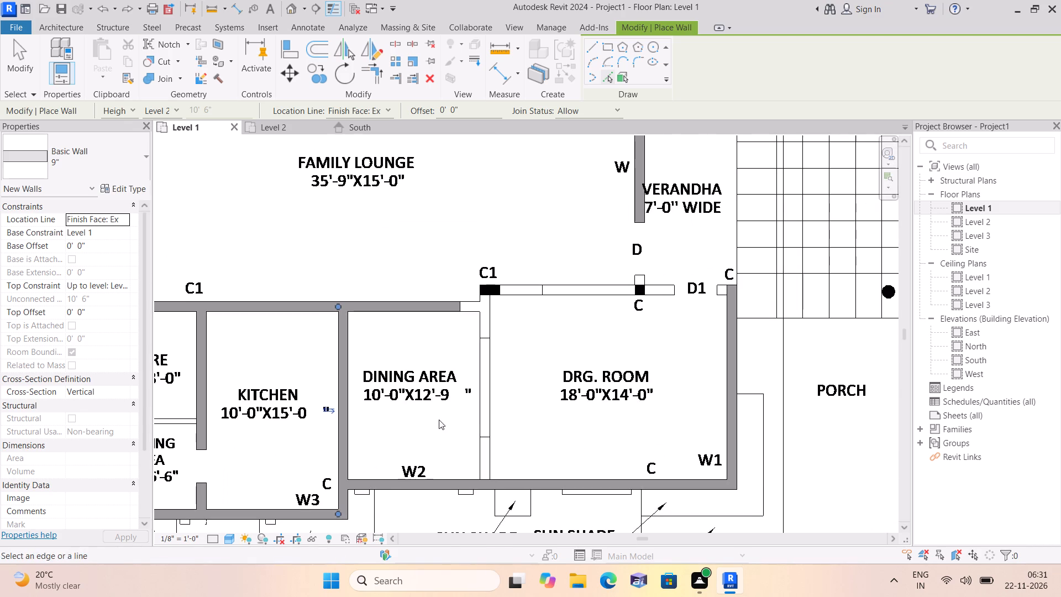
pyautogui.click(492, 449)
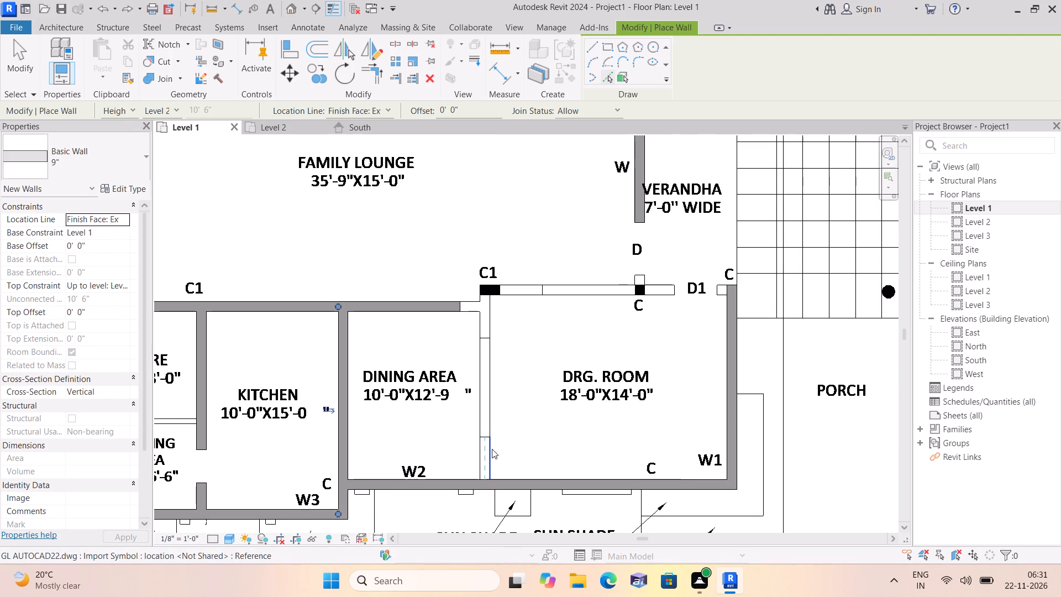
pyautogui.click(489, 349)
pyautogui.click(489, 321)
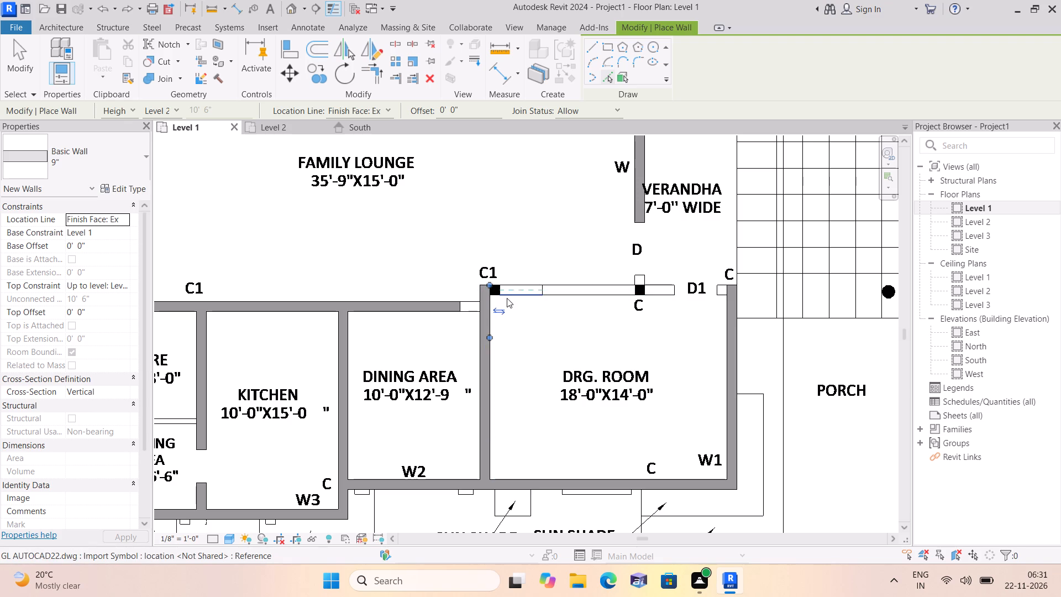
# Place a 9" wall up to Level 2 on the plan line segment along the drawing room's north side, west of door D1.
pyautogui.click(593, 300)
pyautogui.moveTo(593, 309); pyautogui.dragTo(537, 452, button='middle')
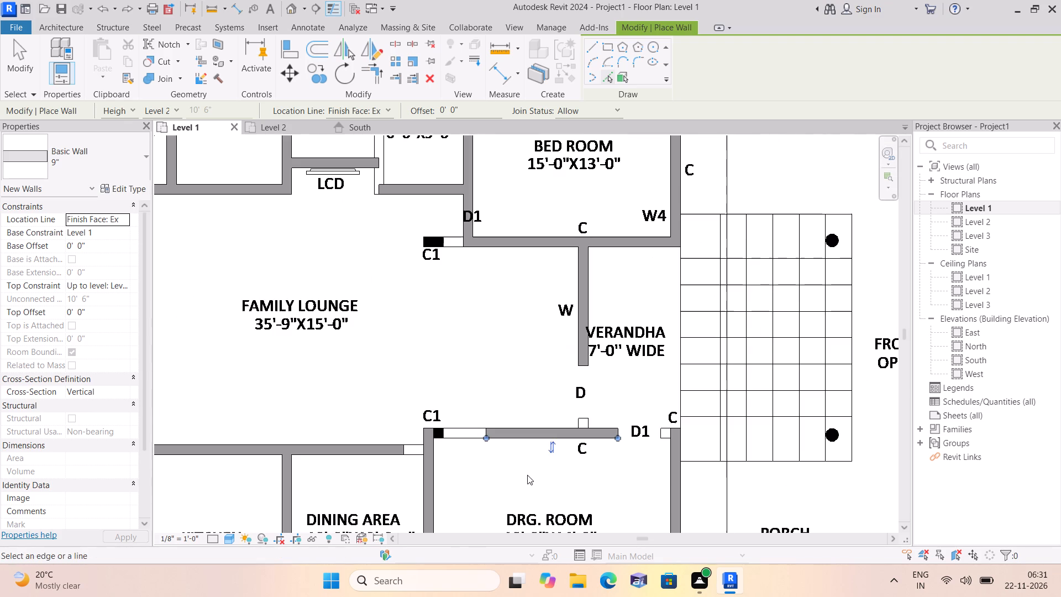
pyautogui.scroll(3, 585, 420)
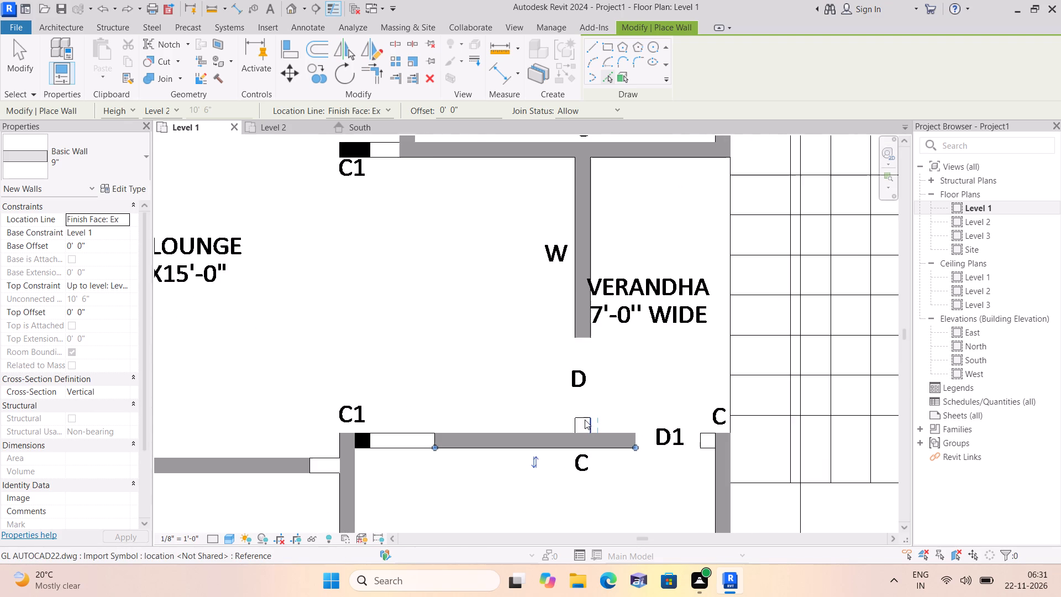
# Place 9" walls up to Level 2 on the short plan line segments south of door D and east of door D1.
pyautogui.scroll(2, 585, 420)
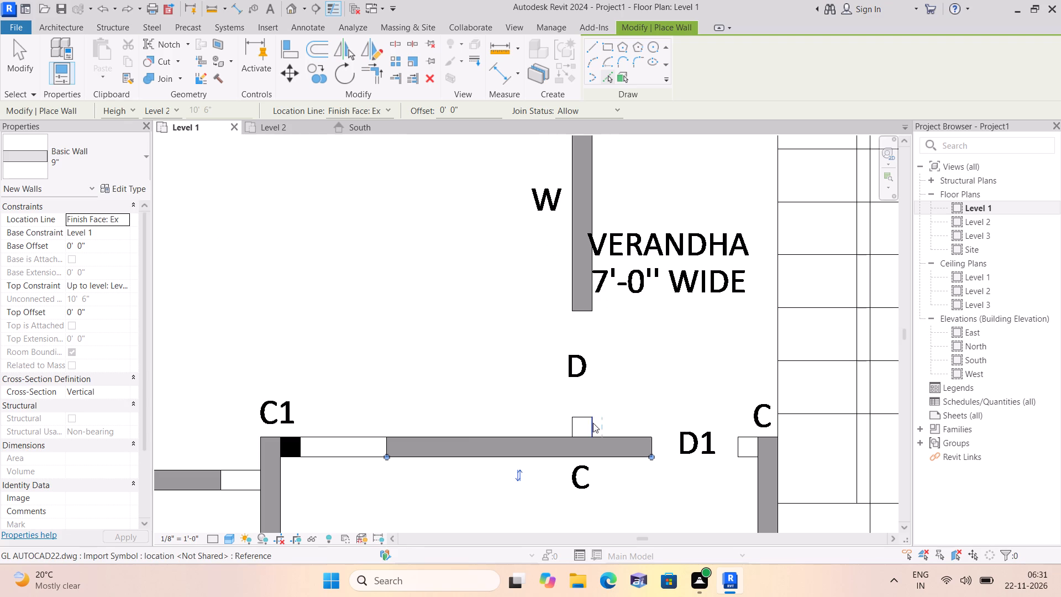
pyautogui.click(596, 423)
pyautogui.scroll(-2, 649, 378)
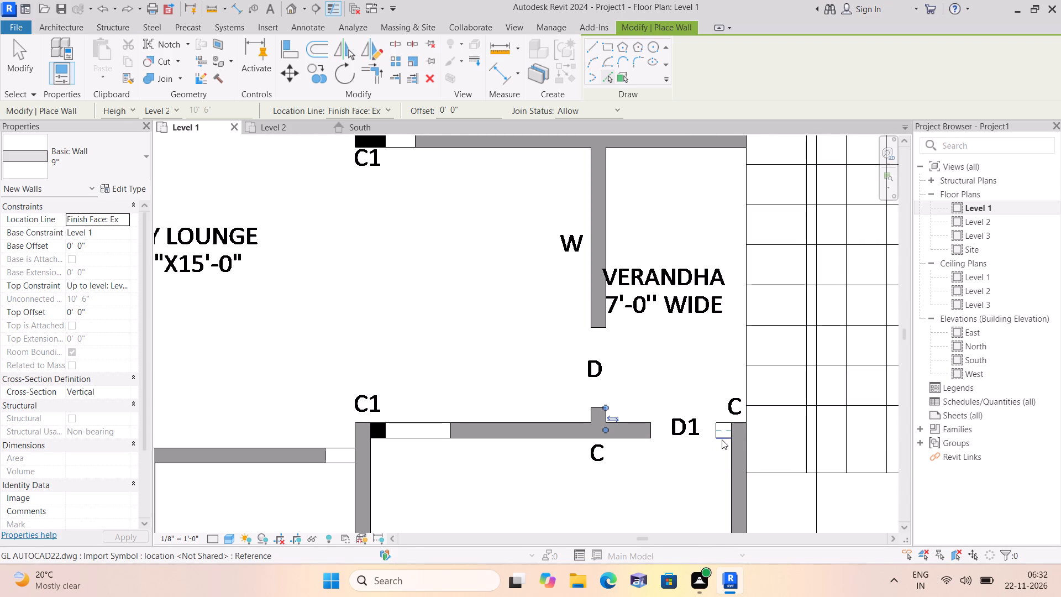
pyautogui.click(722, 439)
# Examine the Level 1 plan, room by room, for plan lines that still have no wall.
pyautogui.scroll(-7, 677, 479)
pyautogui.moveTo(637, 455); pyautogui.dragTo(576, 347, button='middle')
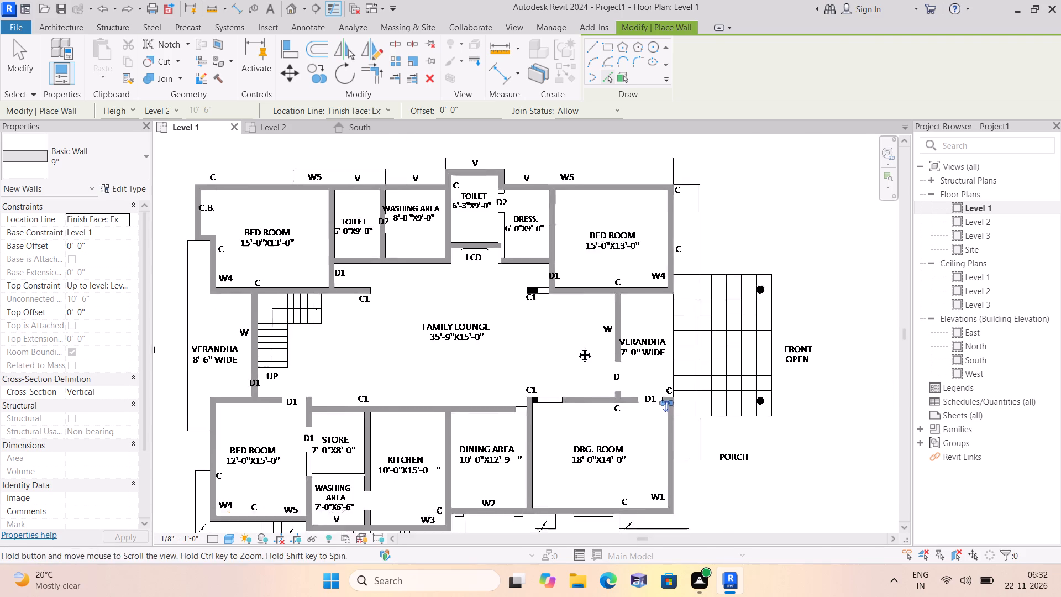
pyautogui.moveTo(576, 347); pyautogui.dragTo(567, 328, button='middle')
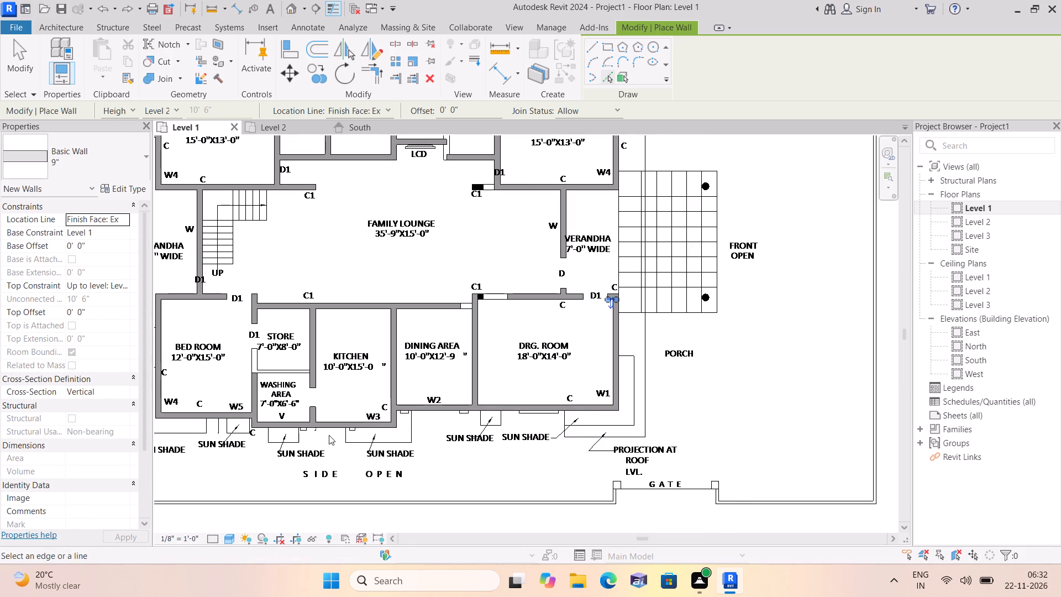
pyautogui.scroll(5, 329, 435)
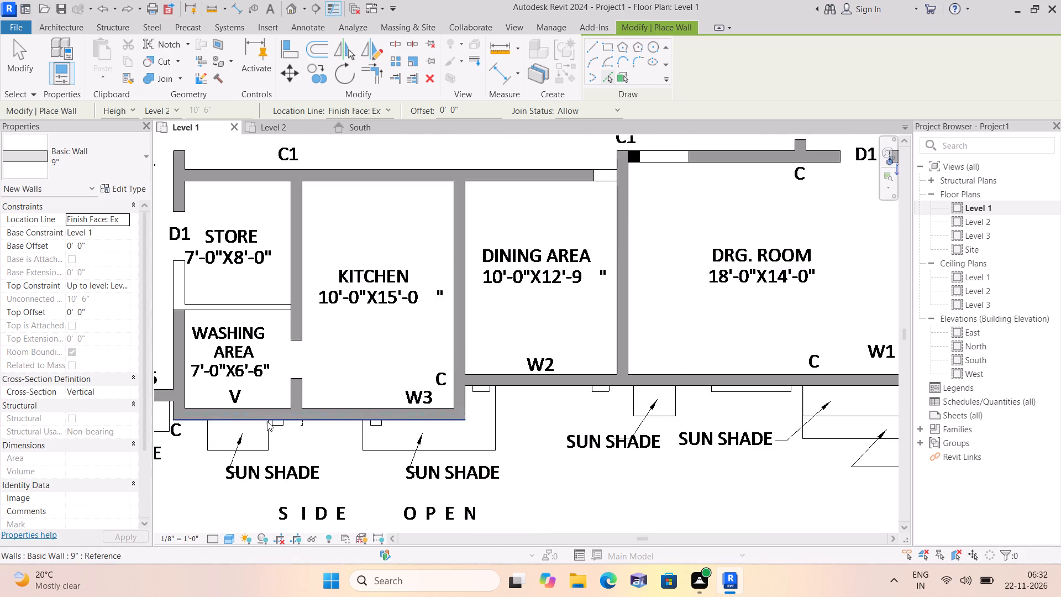
pyautogui.scroll(1, 266, 421)
pyautogui.moveTo(329, 453); pyautogui.dragTo(381, 442, button='middle')
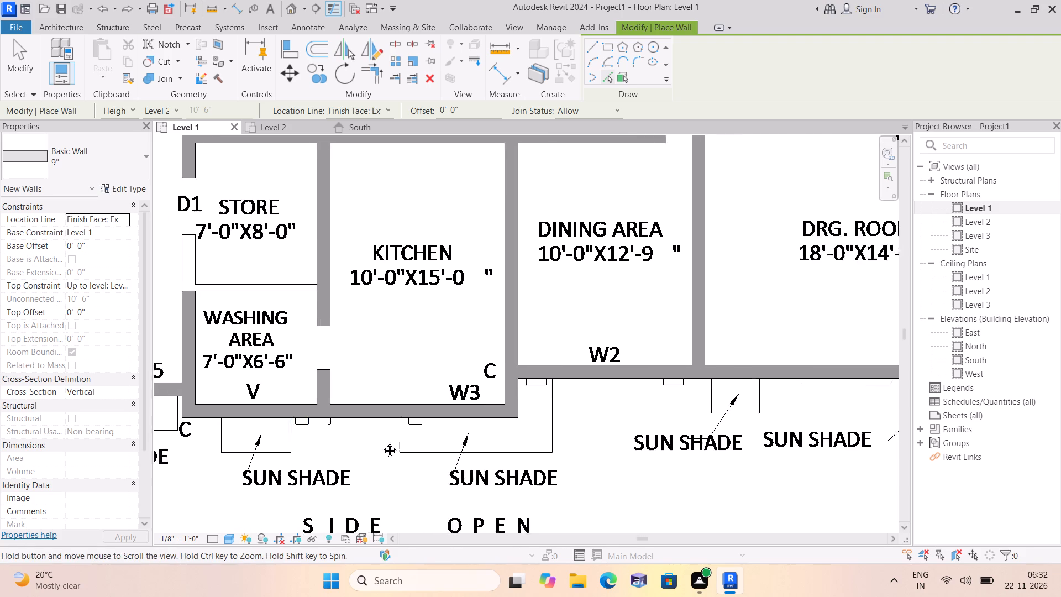
pyautogui.moveTo(381, 442); pyautogui.dragTo(476, 399, button='middle')
pyautogui.scroll(-2, 476, 399)
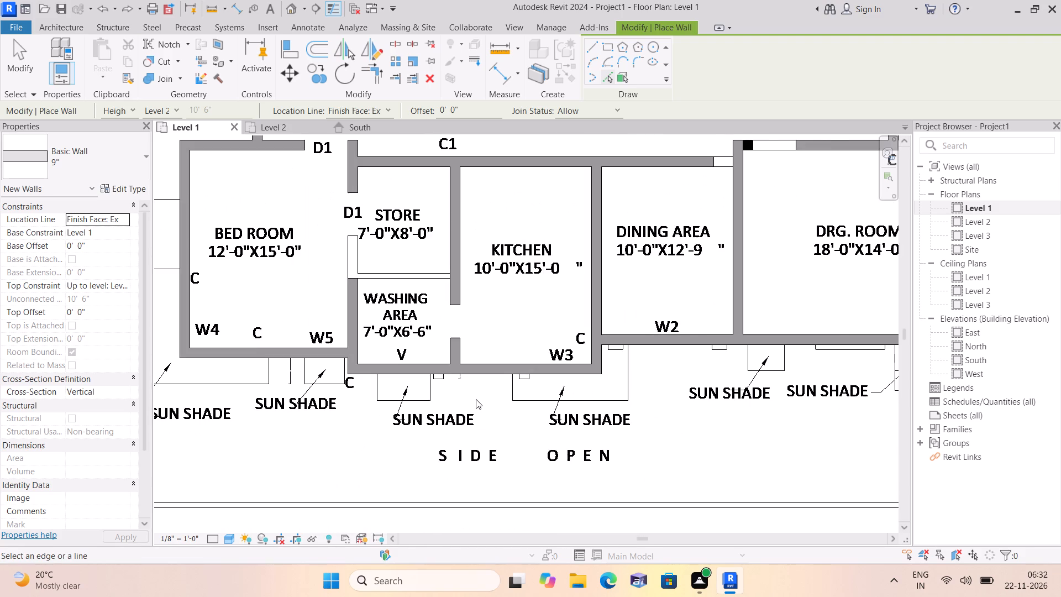
pyautogui.scroll(-1, 476, 399)
pyautogui.moveTo(609, 405); pyautogui.dragTo(571, 408, button='middle')
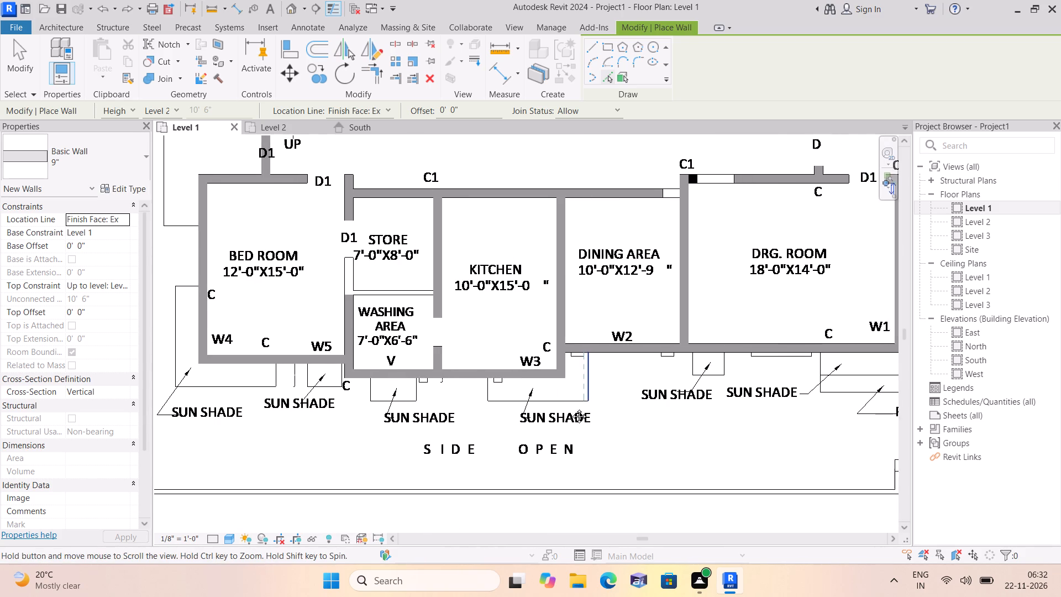
pyautogui.moveTo(571, 408); pyautogui.dragTo(465, 416, button='middle')
pyautogui.scroll(-1, 745, 447)
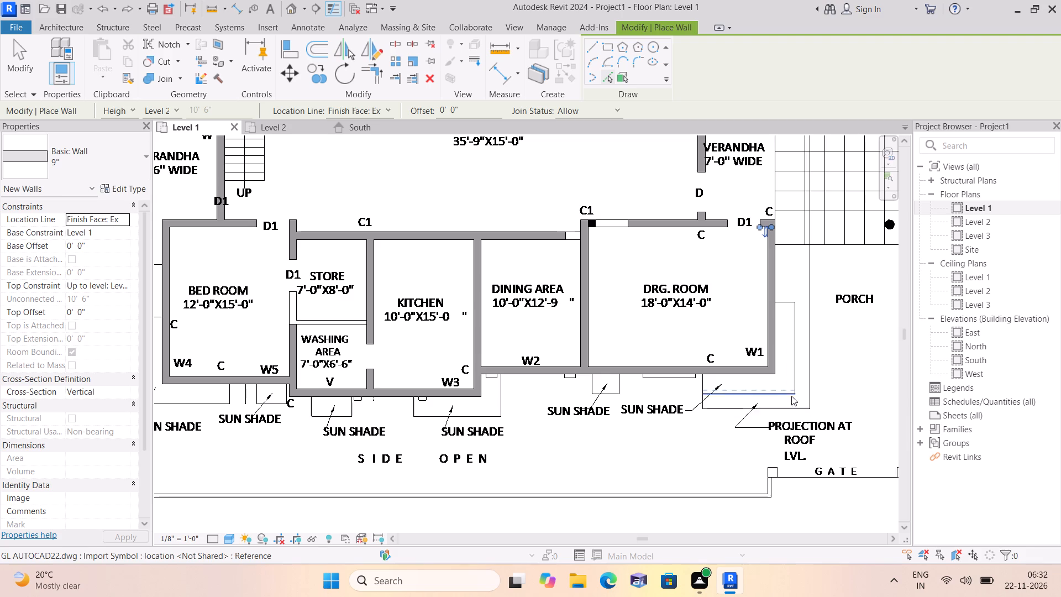
pyautogui.moveTo(805, 391); pyautogui.dragTo(713, 432, button='middle')
pyautogui.scroll(-1, 713, 432)
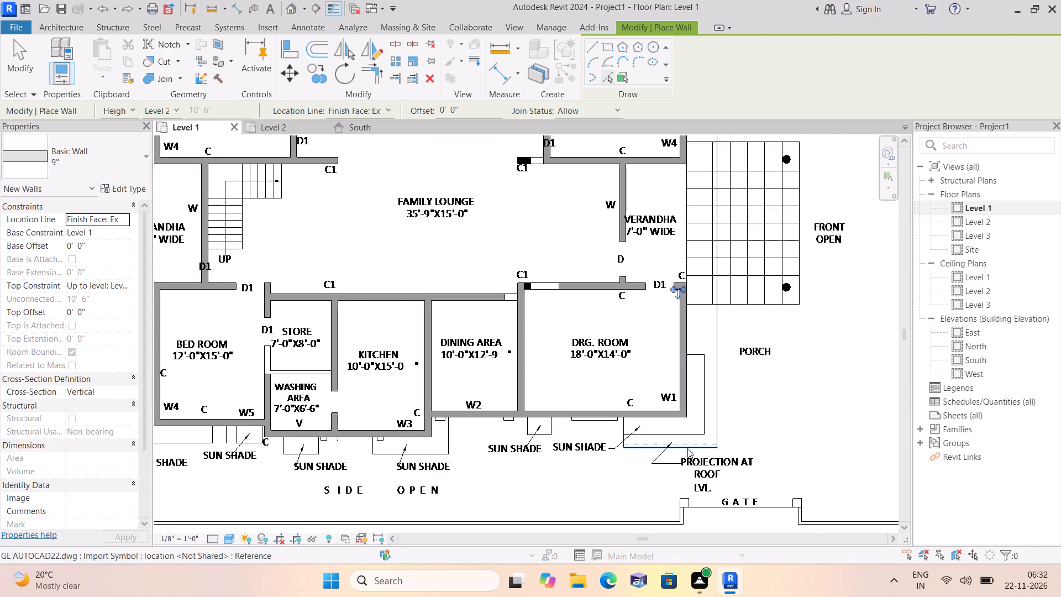
pyautogui.scroll(-1, 694, 433)
pyautogui.scroll(-1, 771, 394)
pyautogui.moveTo(750, 420); pyautogui.dragTo(743, 437, button='middle')
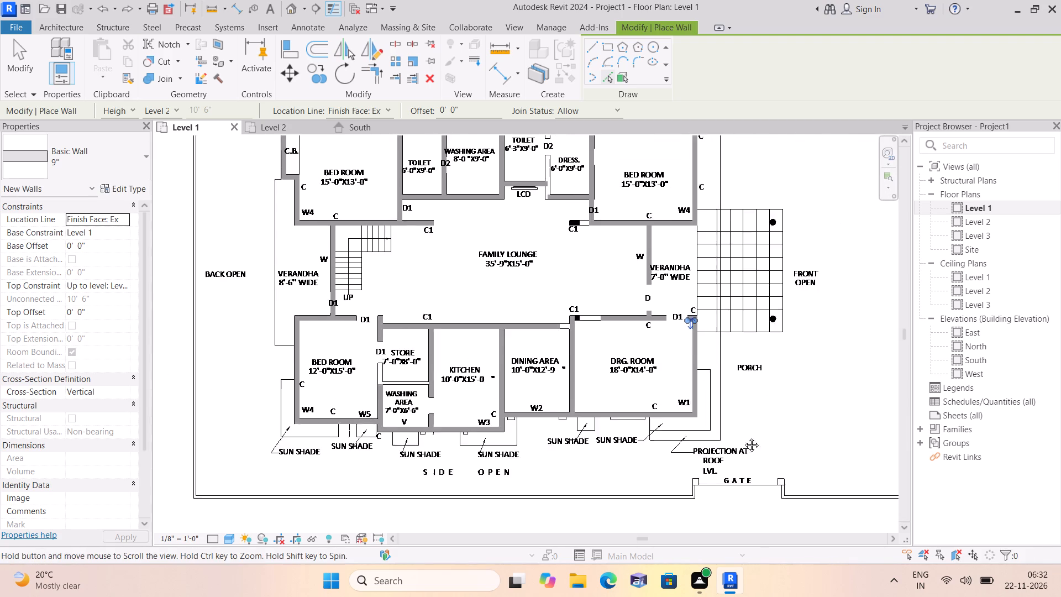
pyautogui.moveTo(743, 437); pyautogui.dragTo(681, 488, button='middle')
pyautogui.scroll(-2, 631, 504)
pyautogui.scroll(1, 647, 344)
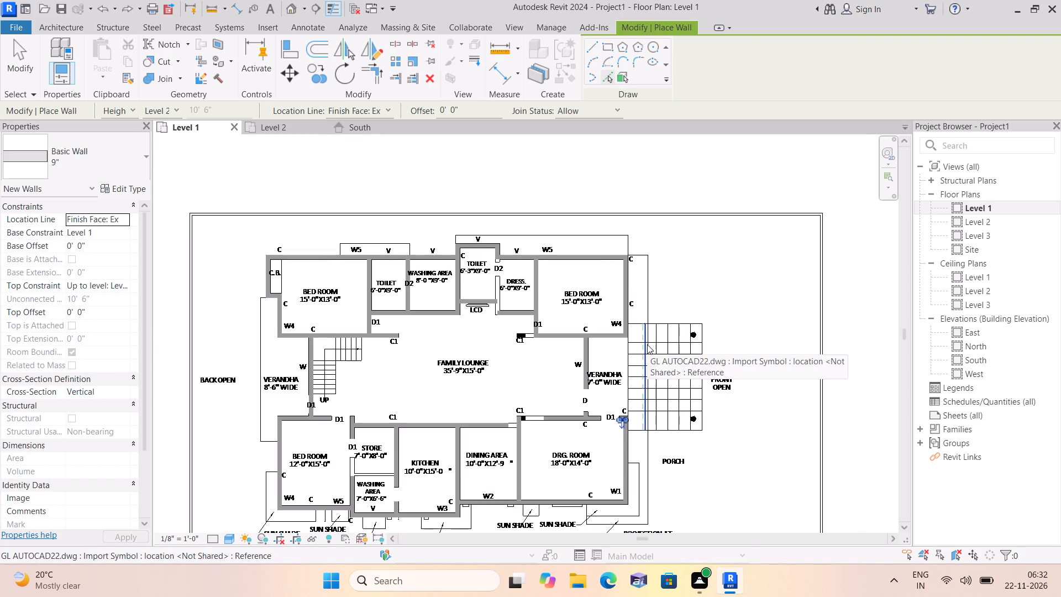
pyautogui.scroll(3, 647, 340)
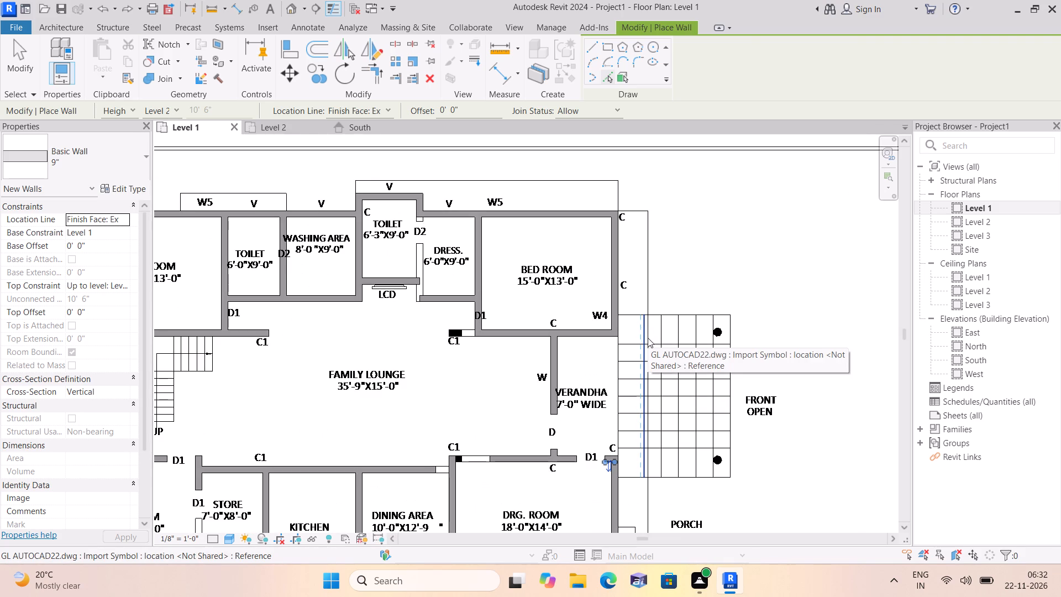
pyautogui.scroll(-1, 614, 405)
pyautogui.scroll(-2, 663, 341)
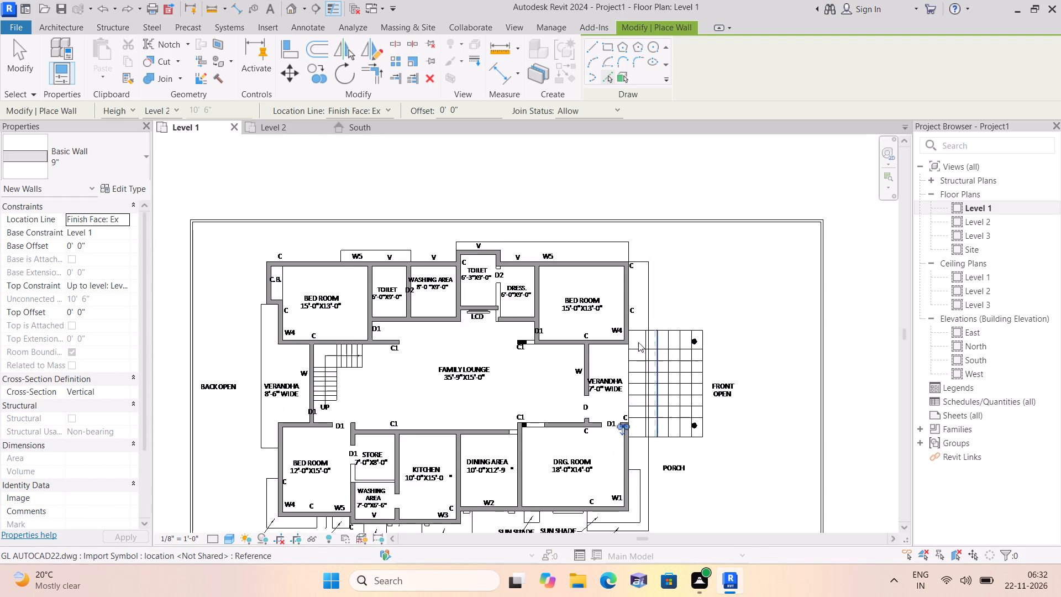
# Place a 9" wall up to Level 2 on the short plan line along the east side of the LCD recess.
pyautogui.scroll(7, 500, 302)
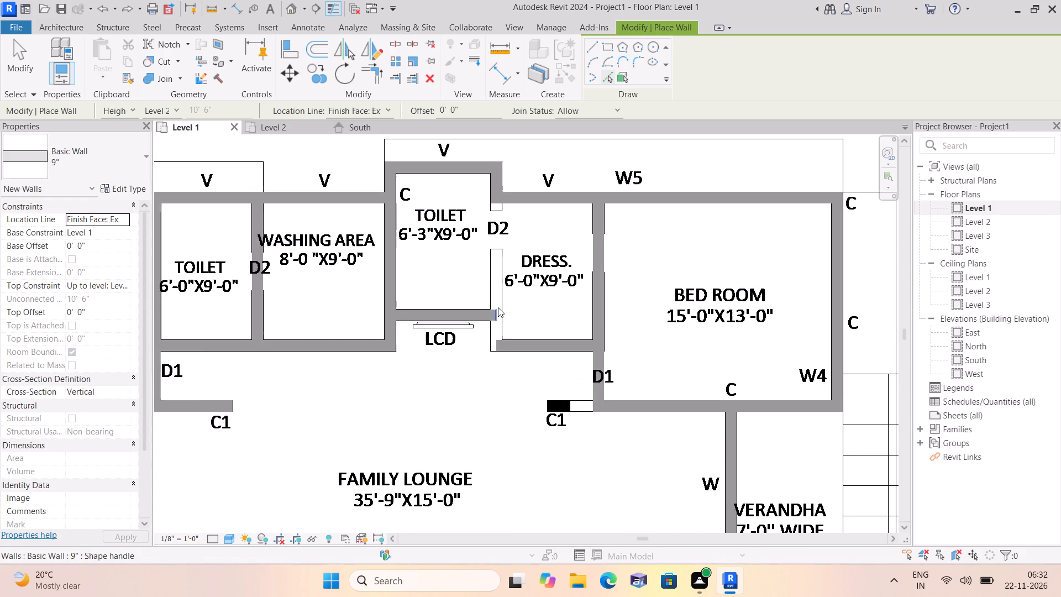
pyautogui.click(486, 342)
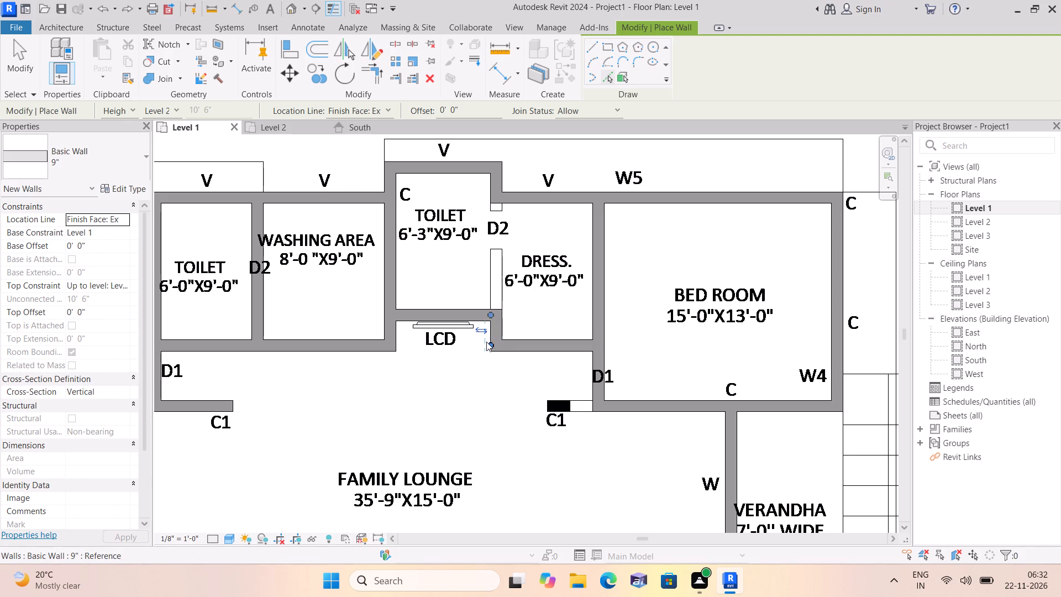
# Use Trim/Extend to Corner to join the drawing room's north wall with the short wall east of door D1.
pyautogui.click(366, 72)
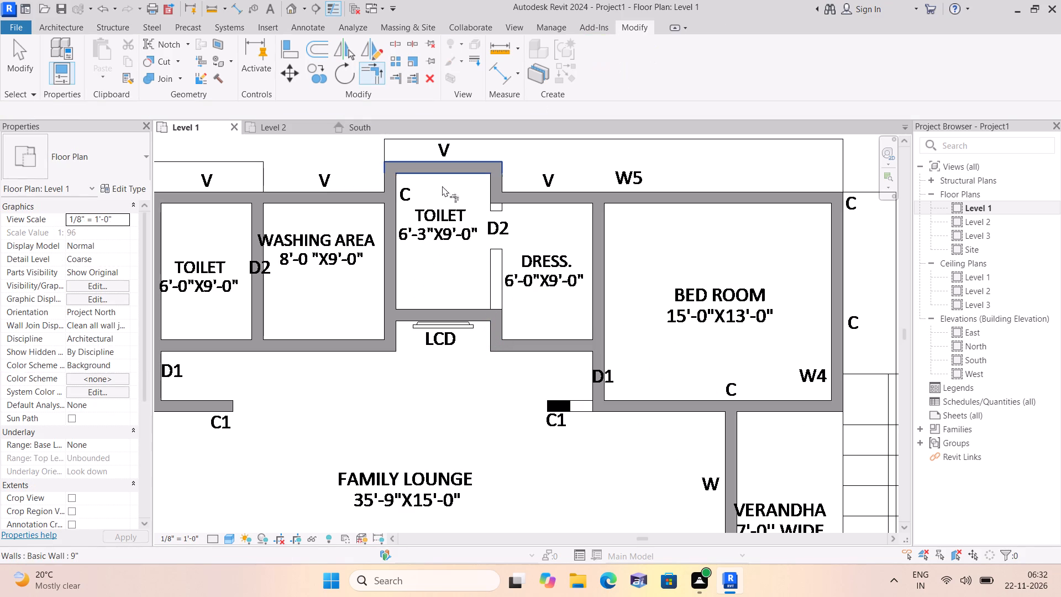
pyautogui.click(495, 199)
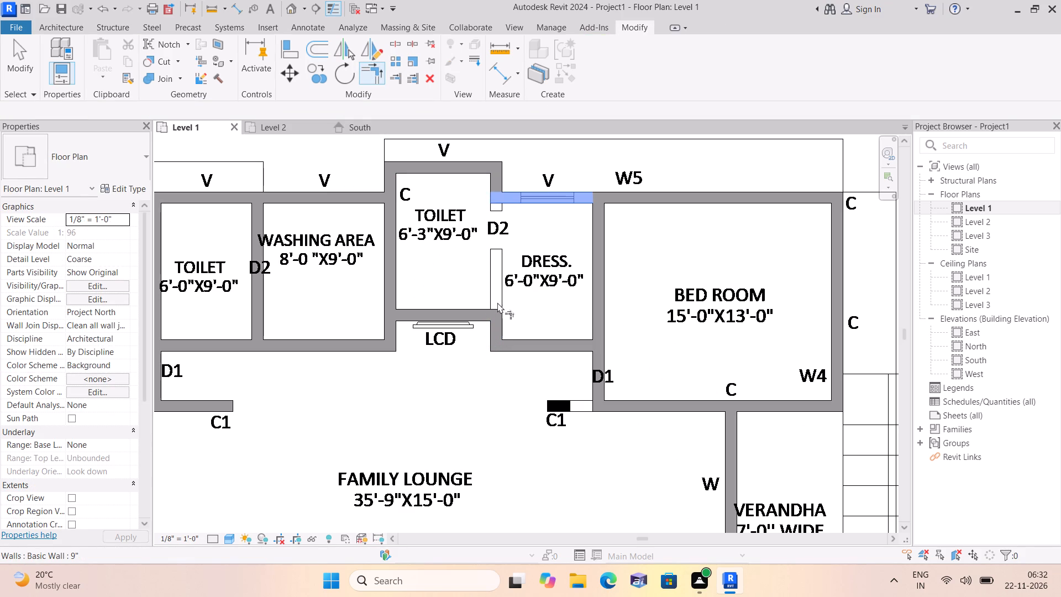
pyautogui.click(493, 200)
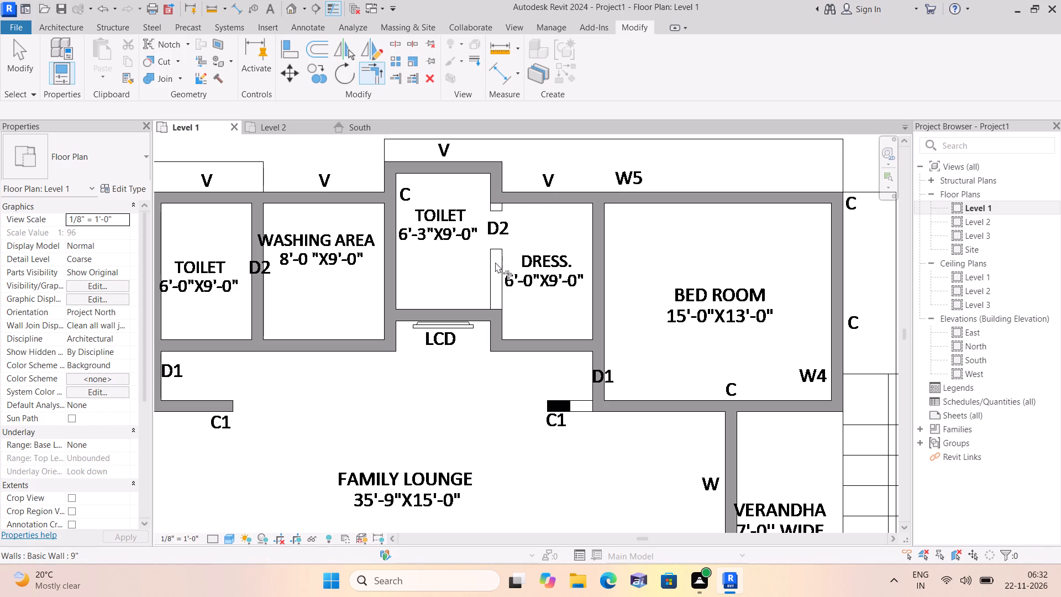
pyautogui.scroll(-2, 510, 322)
pyautogui.moveTo(505, 287); pyautogui.dragTo(499, 191, button='middle')
pyautogui.scroll(-2, 499, 171)
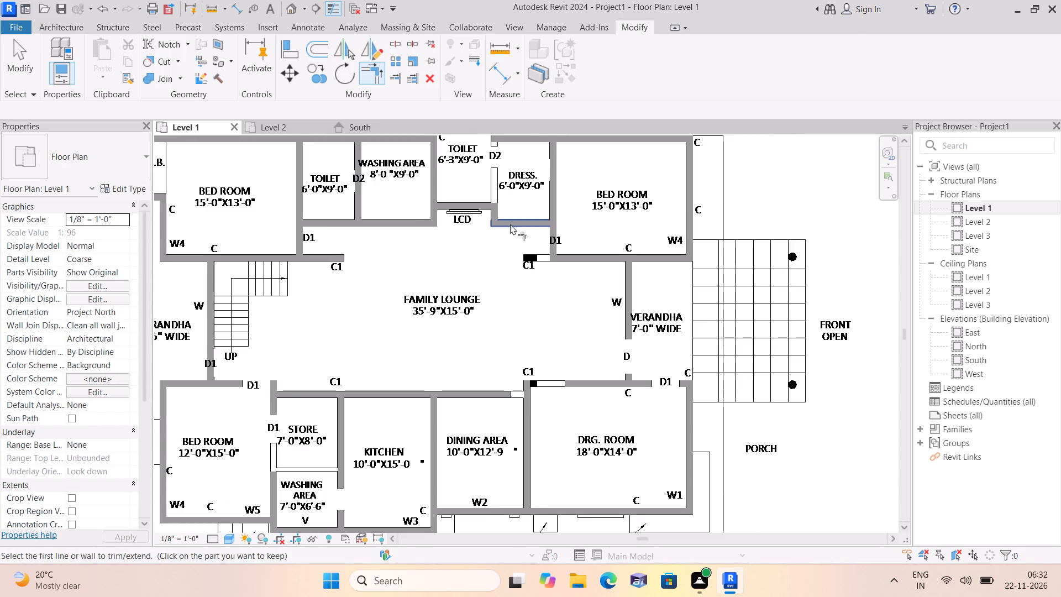
pyautogui.scroll(2, 540, 292)
pyautogui.moveTo(542, 298); pyautogui.dragTo(539, 224, button='middle')
pyautogui.scroll(-1, 542, 213)
pyautogui.scroll(2, 530, 327)
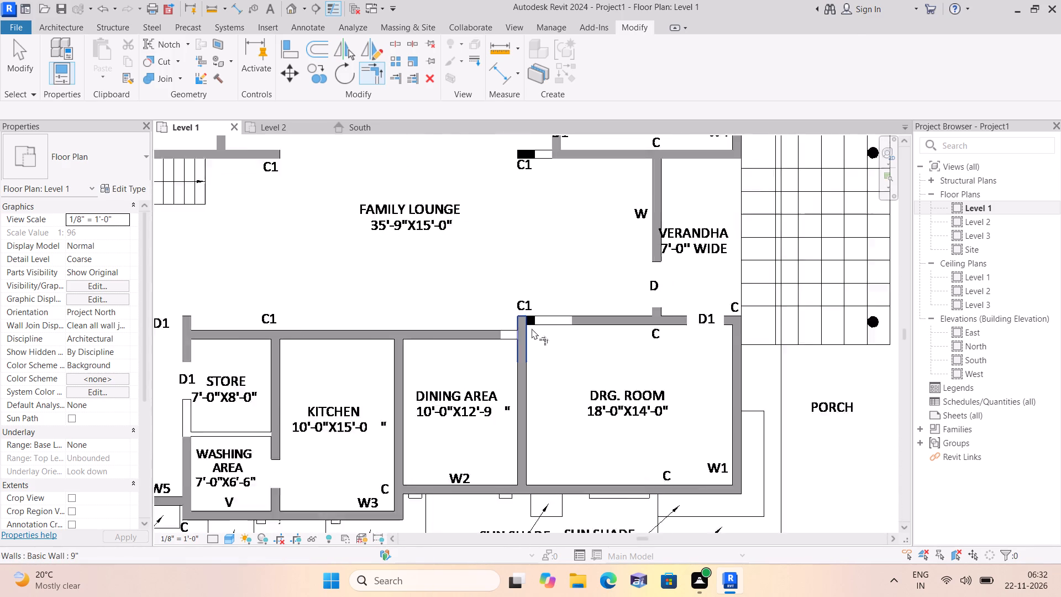
pyautogui.click(690, 314)
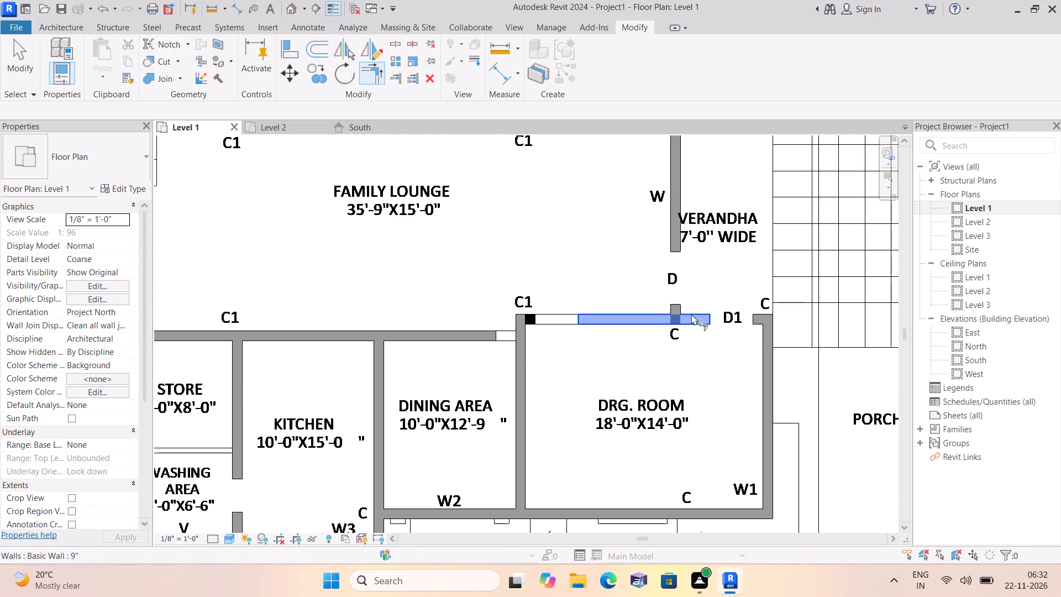
pyautogui.click(755, 318)
# Trim/extend the dining area's north wall to a corner with the wall between the dining area and the drawing room.
pyautogui.scroll(-1, 635, 381)
pyautogui.moveTo(633, 381); pyautogui.dragTo(617, 303, button='middle')
pyautogui.click(485, 263)
pyautogui.click(521, 264)
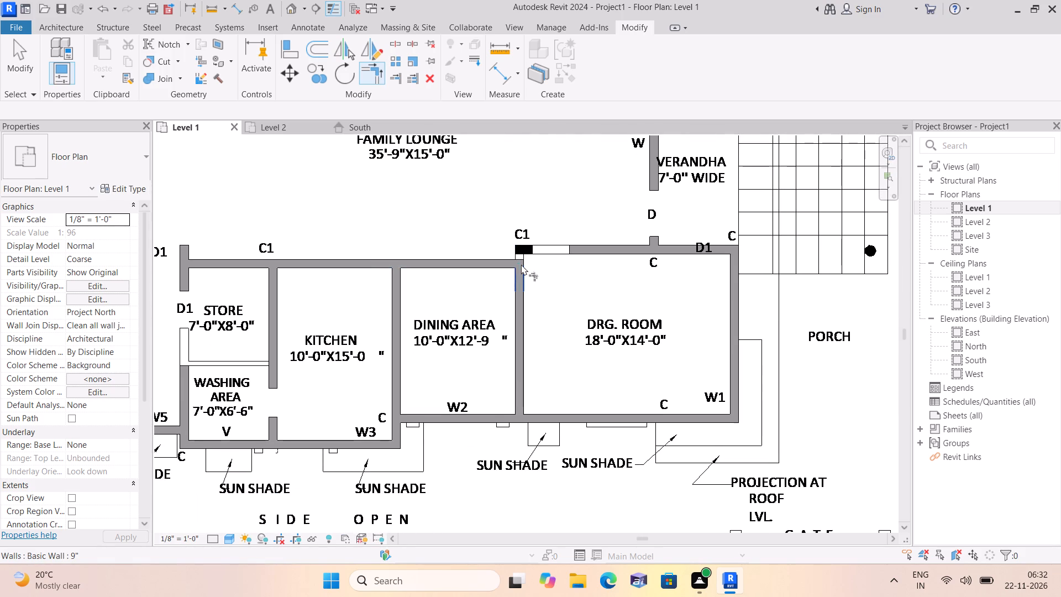
# Join the two wall segments between the washing area and the kitchen across the opening with Trim/Extend to Corner.
pyautogui.scroll(2, 524, 266)
pyautogui.scroll(-1, 629, 305)
pyautogui.moveTo(628, 303); pyautogui.dragTo(600, 261, button='middle')
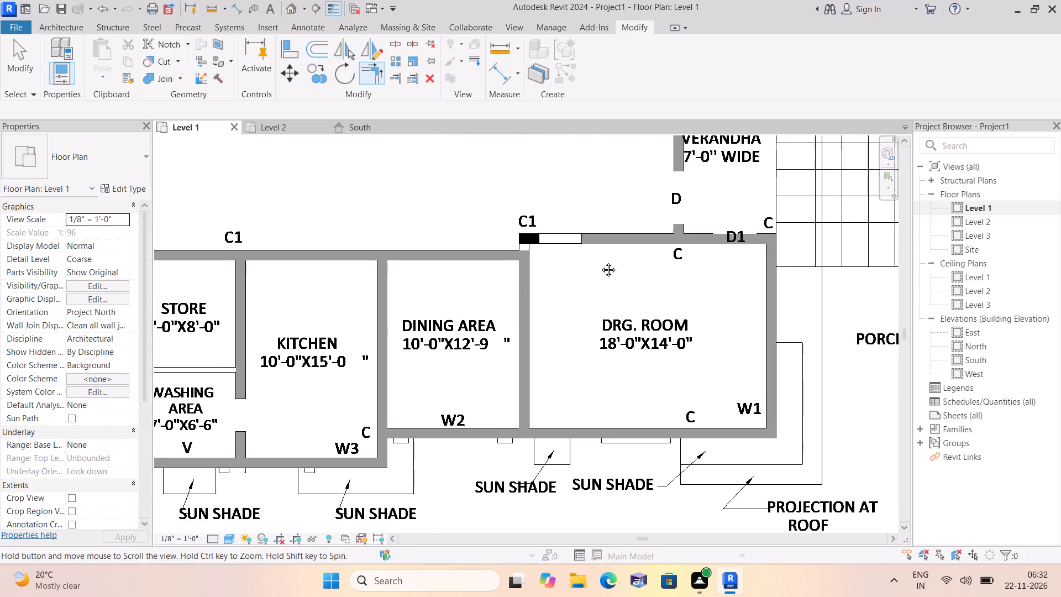
pyautogui.moveTo(600, 261); pyautogui.dragTo(576, 228, button='middle')
pyautogui.scroll(-1, 533, 241)
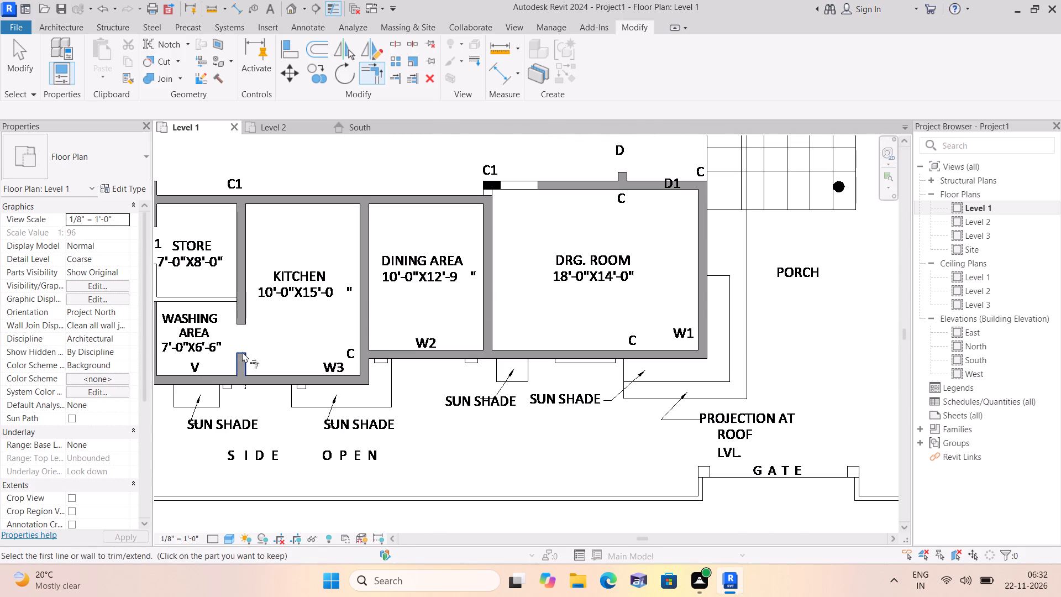
pyautogui.click(243, 353)
pyautogui.click(240, 323)
# Join the washing area's west wall with the store's west wall segment across door D1 using Trim/Extend to Corner.
pyautogui.scroll(-2, 270, 307)
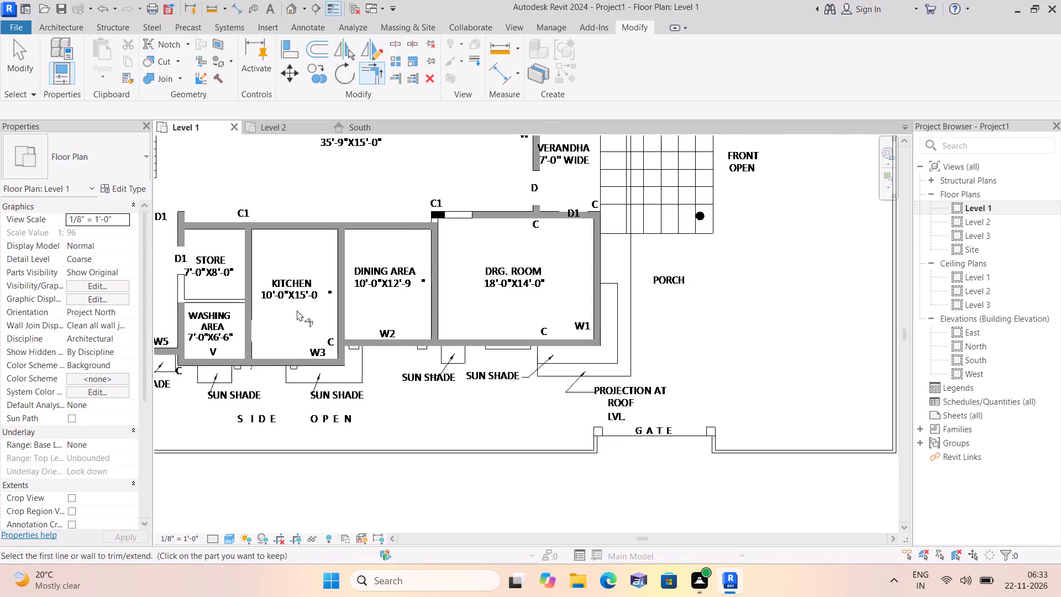
pyautogui.moveTo(307, 313); pyautogui.dragTo(378, 357, button='middle')
pyautogui.scroll(3, 275, 348)
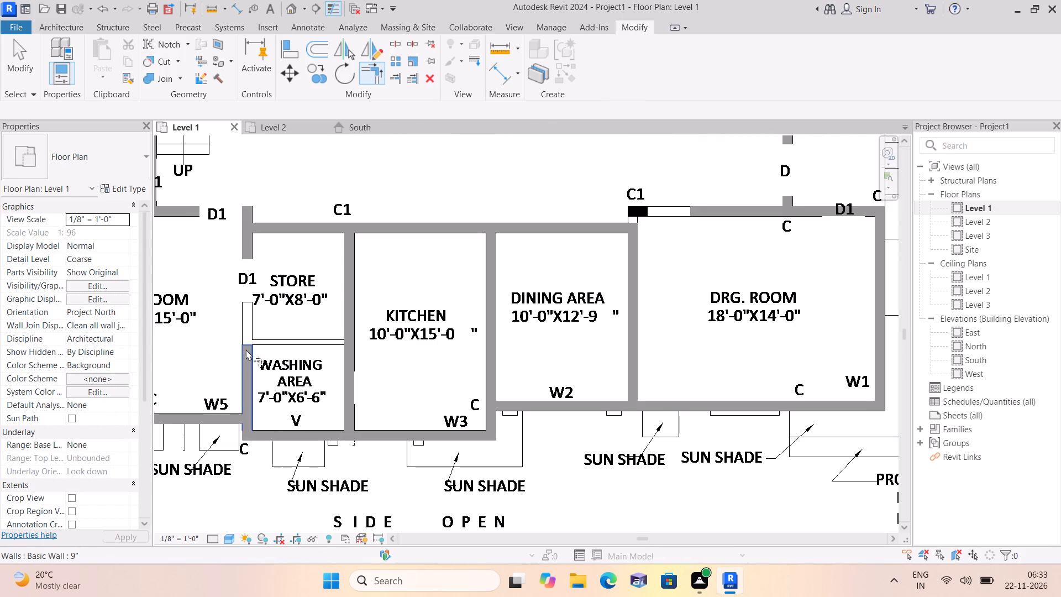
pyautogui.click(246, 349)
pyautogui.click(246, 259)
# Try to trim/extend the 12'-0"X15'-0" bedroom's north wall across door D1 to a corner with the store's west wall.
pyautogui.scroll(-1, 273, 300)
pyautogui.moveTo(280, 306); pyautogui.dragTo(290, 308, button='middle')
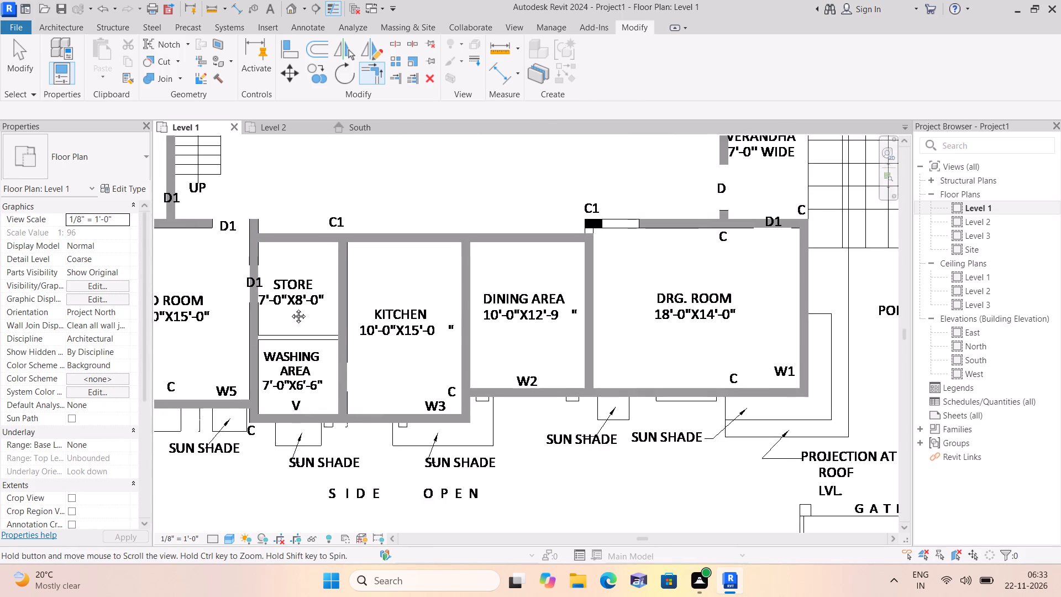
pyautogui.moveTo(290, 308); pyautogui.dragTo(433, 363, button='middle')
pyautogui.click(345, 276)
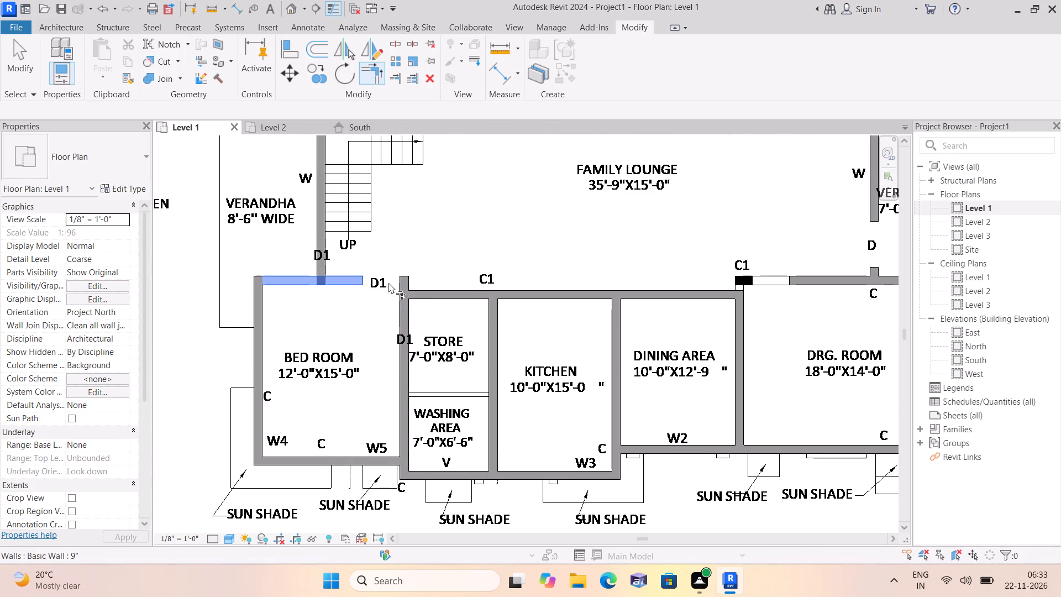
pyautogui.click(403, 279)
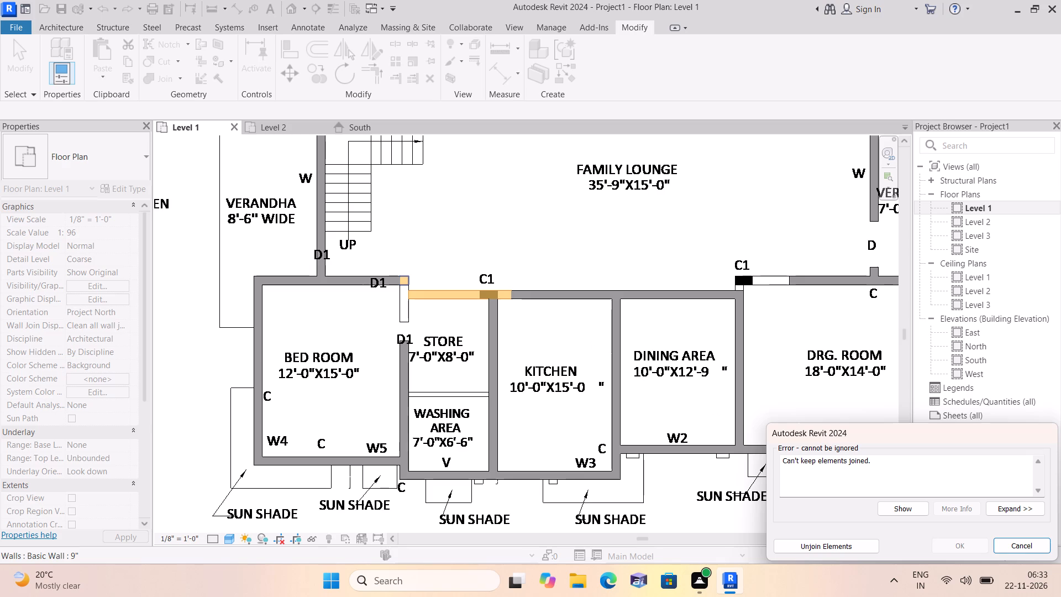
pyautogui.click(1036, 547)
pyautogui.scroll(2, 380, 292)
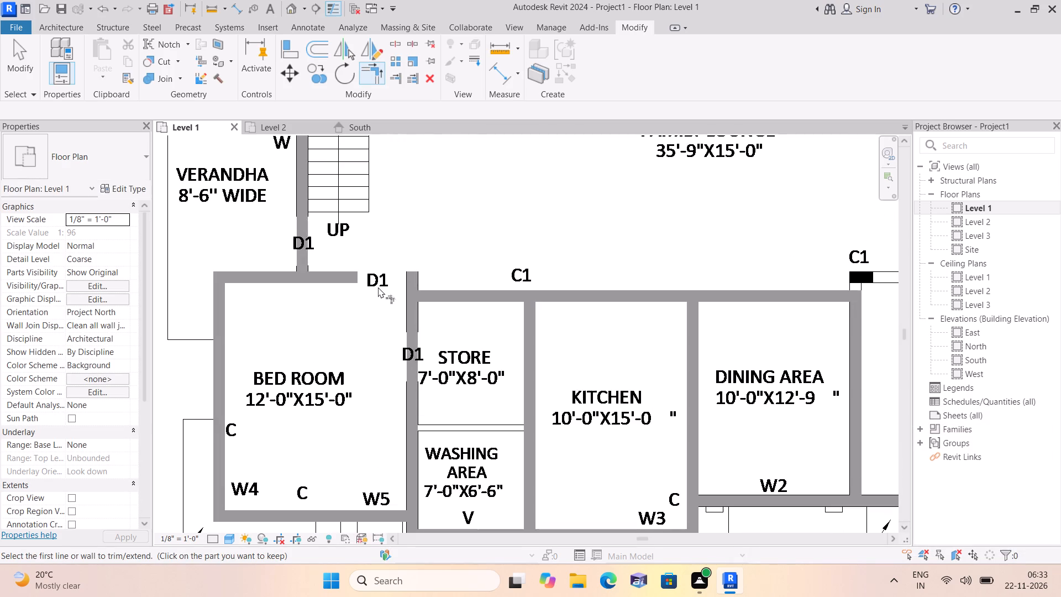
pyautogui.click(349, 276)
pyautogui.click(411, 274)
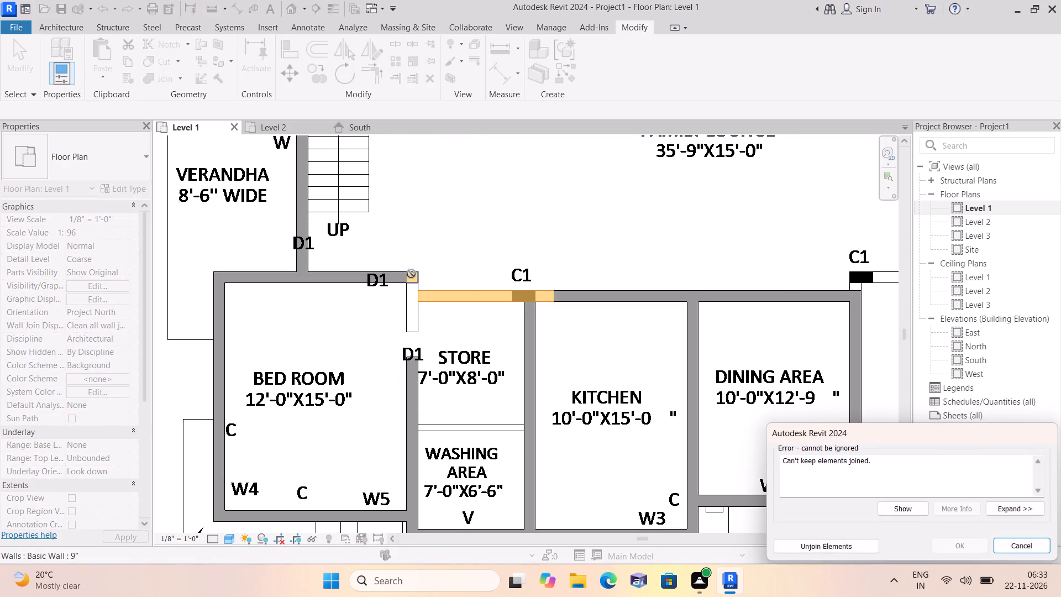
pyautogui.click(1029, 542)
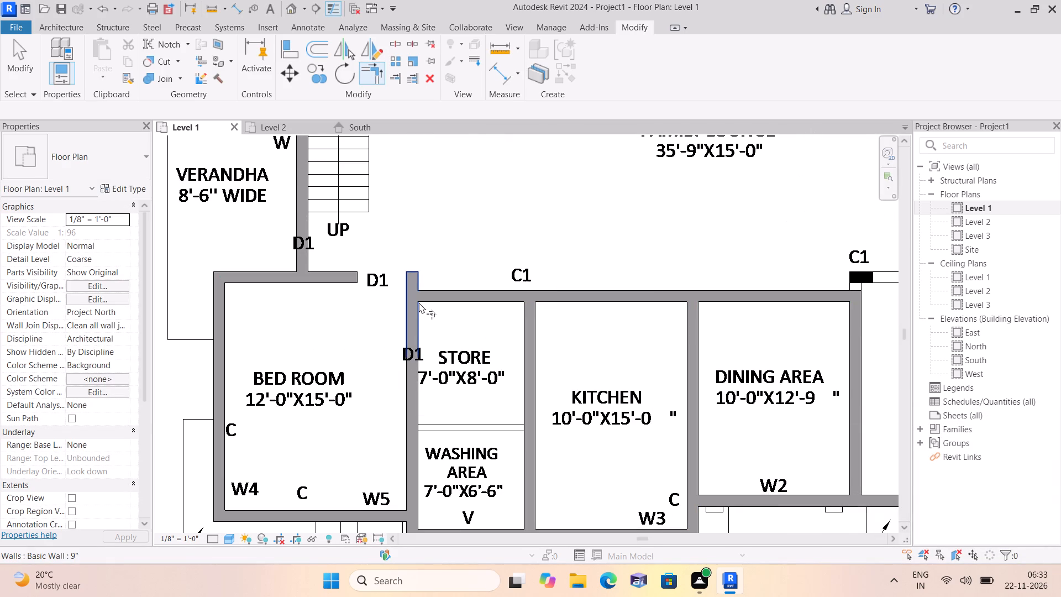
# Join the 12'-0"X15'-0" bedroom's north wall across door D1 with the store's west wall using Trim/Extend to Corner.
pyautogui.click(374, 65)
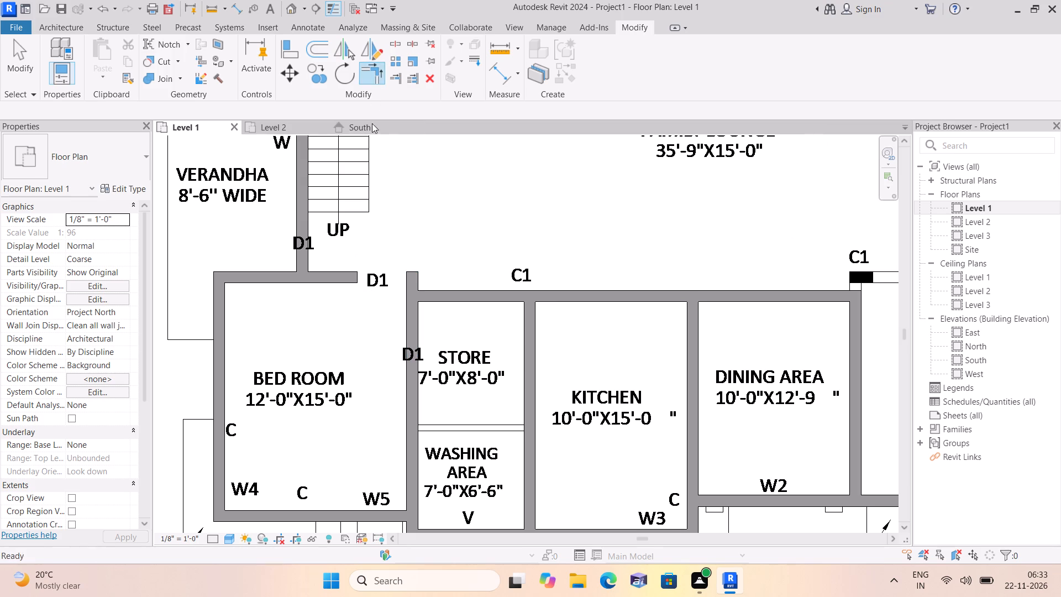
pyautogui.click(353, 281)
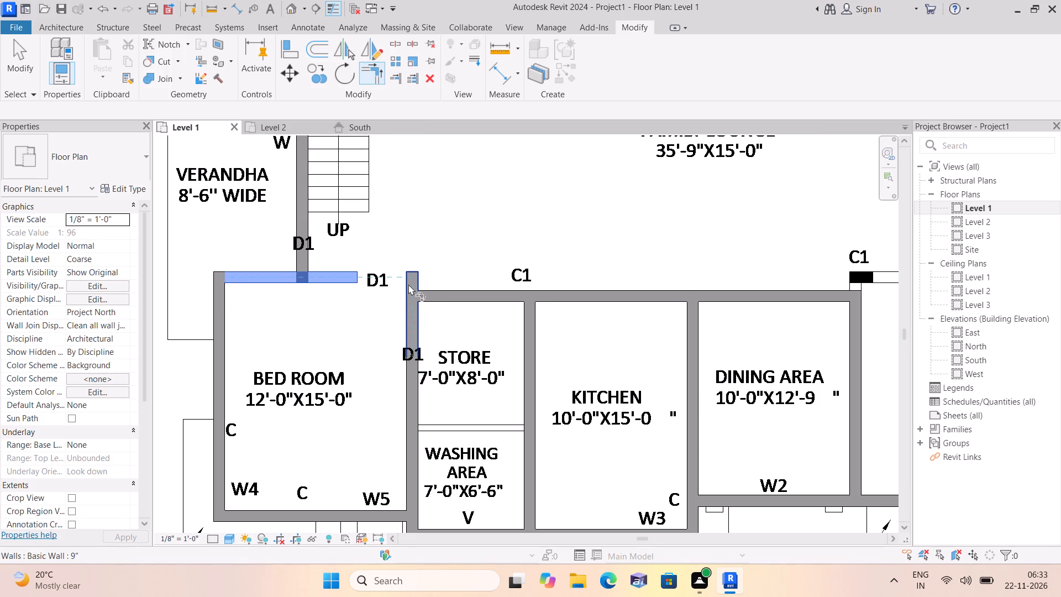
pyautogui.click(408, 285)
# Join the two wall segments between the family lounge and the 7'-0" wide verandah across door D using Trim/Extend to Corner.
pyautogui.scroll(-2, 489, 247)
pyautogui.moveTo(489, 247); pyautogui.dragTo(330, 331, button='middle')
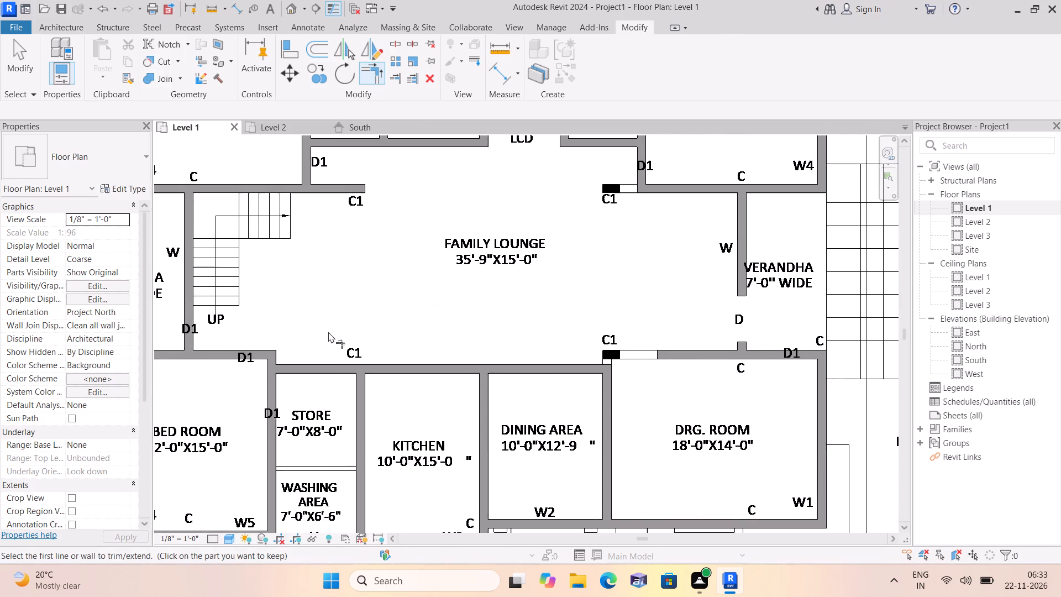
pyautogui.scroll(-3, 333, 328)
pyautogui.scroll(1, 621, 321)
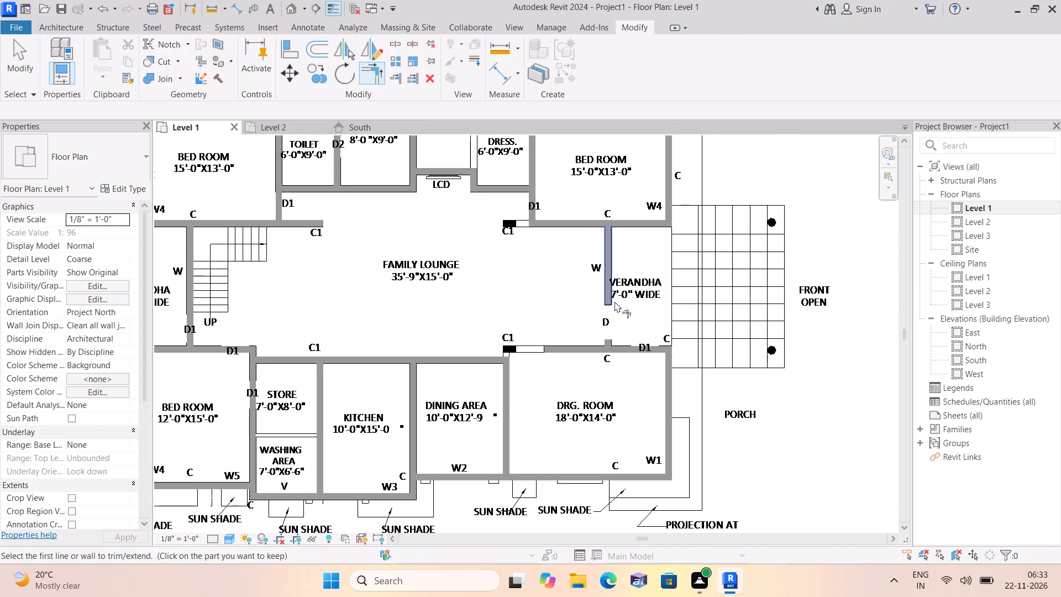
pyautogui.click(612, 301)
pyautogui.click(611, 342)
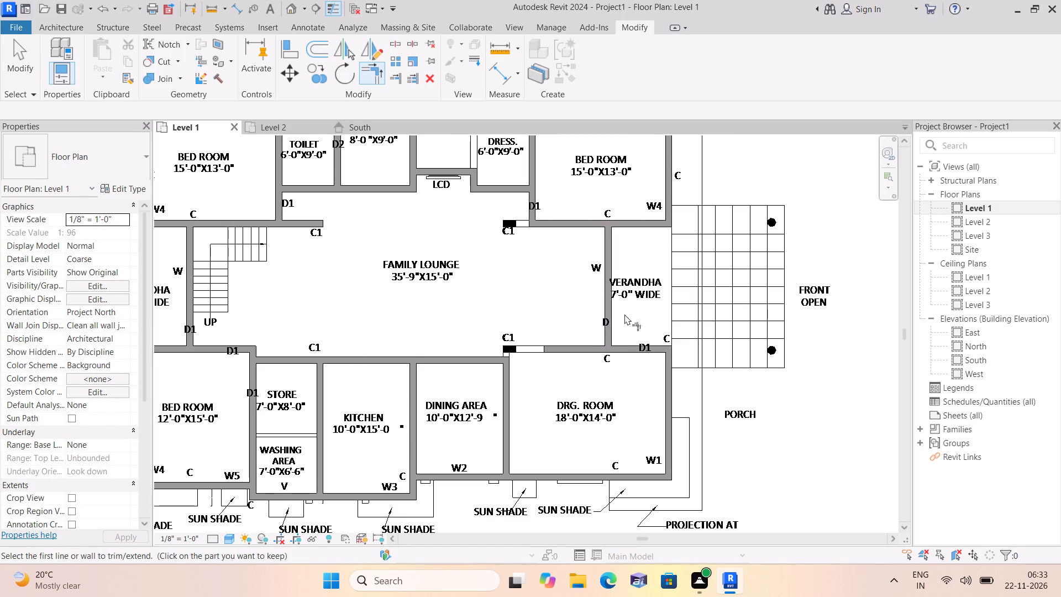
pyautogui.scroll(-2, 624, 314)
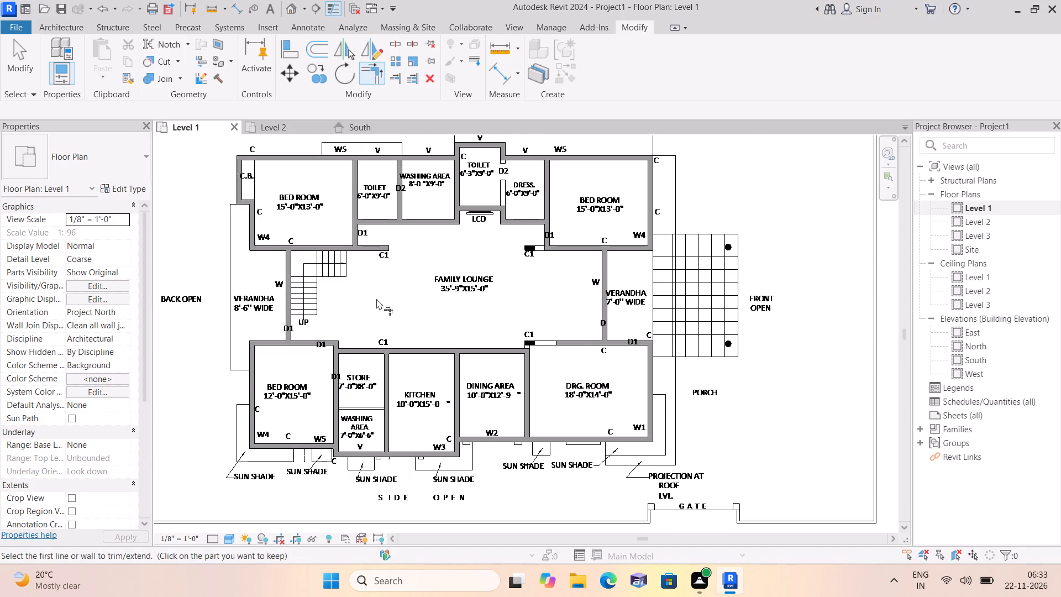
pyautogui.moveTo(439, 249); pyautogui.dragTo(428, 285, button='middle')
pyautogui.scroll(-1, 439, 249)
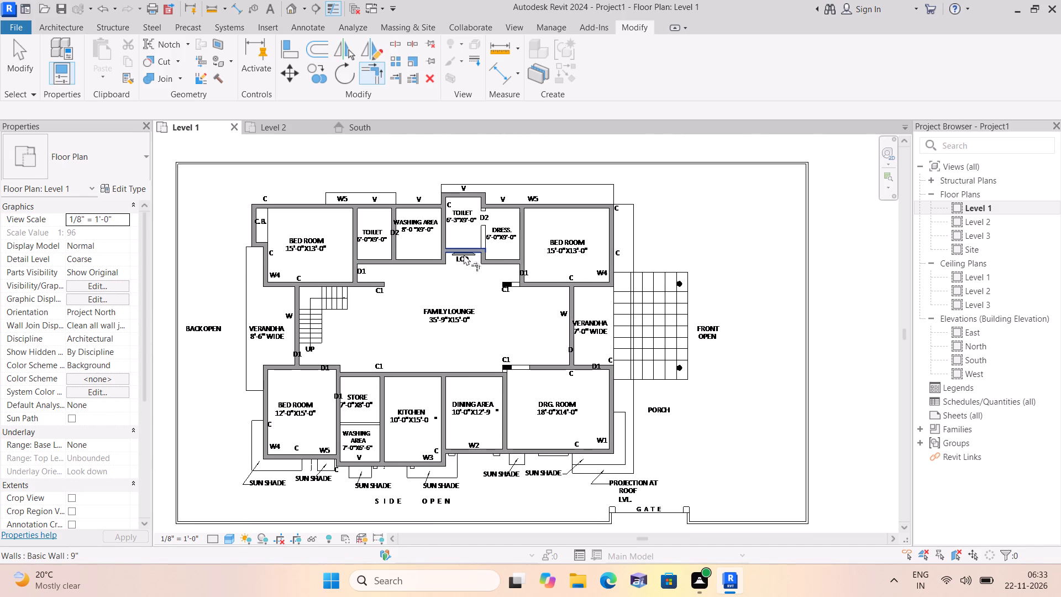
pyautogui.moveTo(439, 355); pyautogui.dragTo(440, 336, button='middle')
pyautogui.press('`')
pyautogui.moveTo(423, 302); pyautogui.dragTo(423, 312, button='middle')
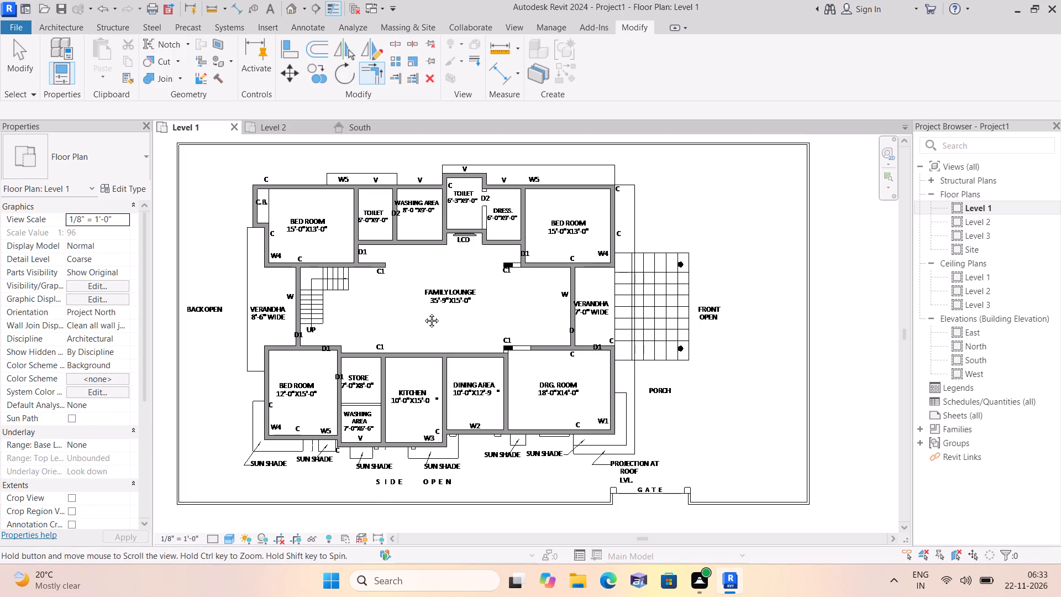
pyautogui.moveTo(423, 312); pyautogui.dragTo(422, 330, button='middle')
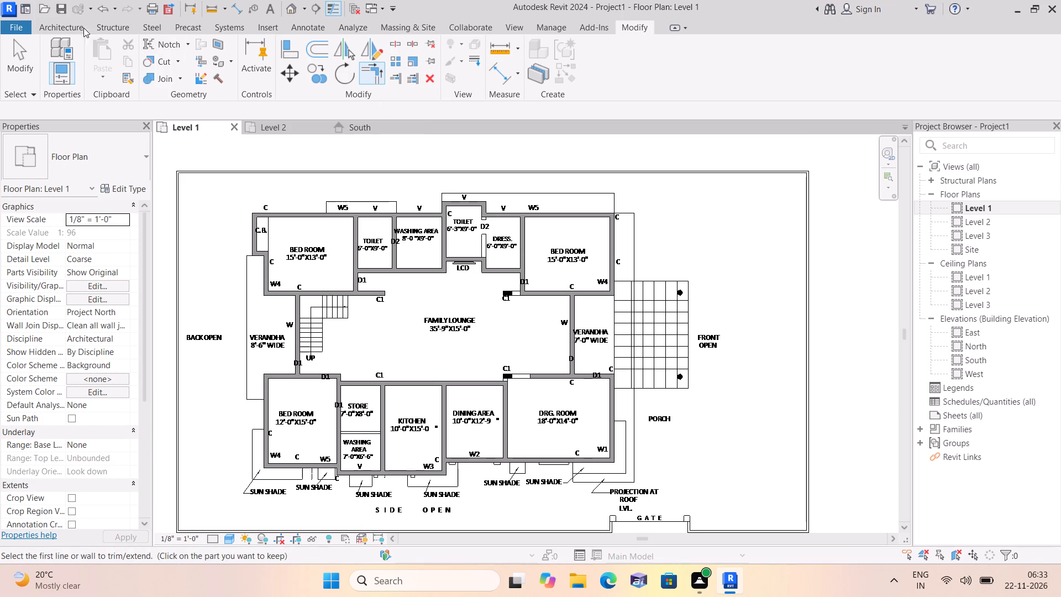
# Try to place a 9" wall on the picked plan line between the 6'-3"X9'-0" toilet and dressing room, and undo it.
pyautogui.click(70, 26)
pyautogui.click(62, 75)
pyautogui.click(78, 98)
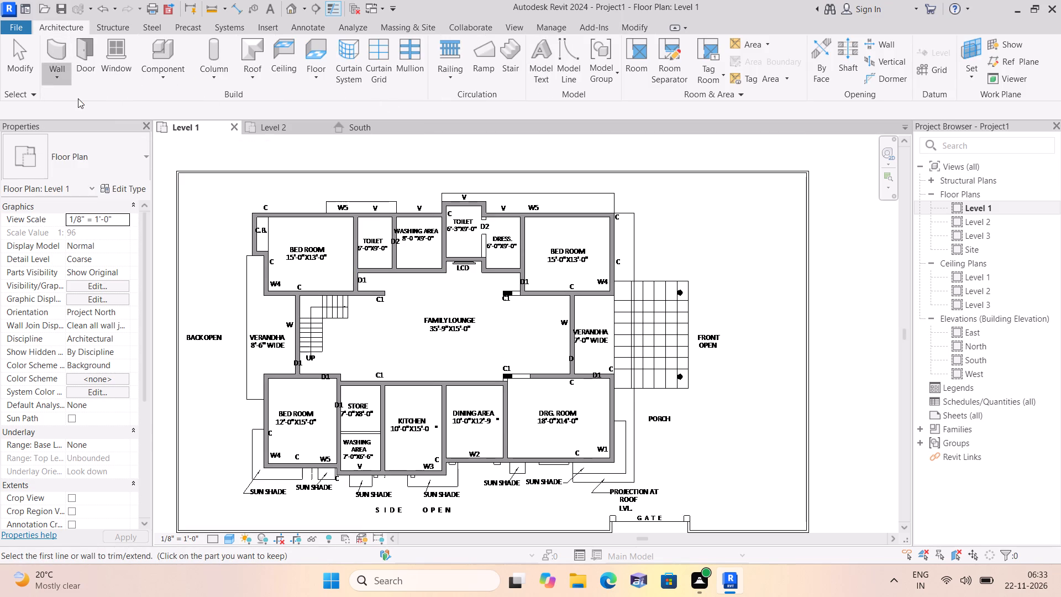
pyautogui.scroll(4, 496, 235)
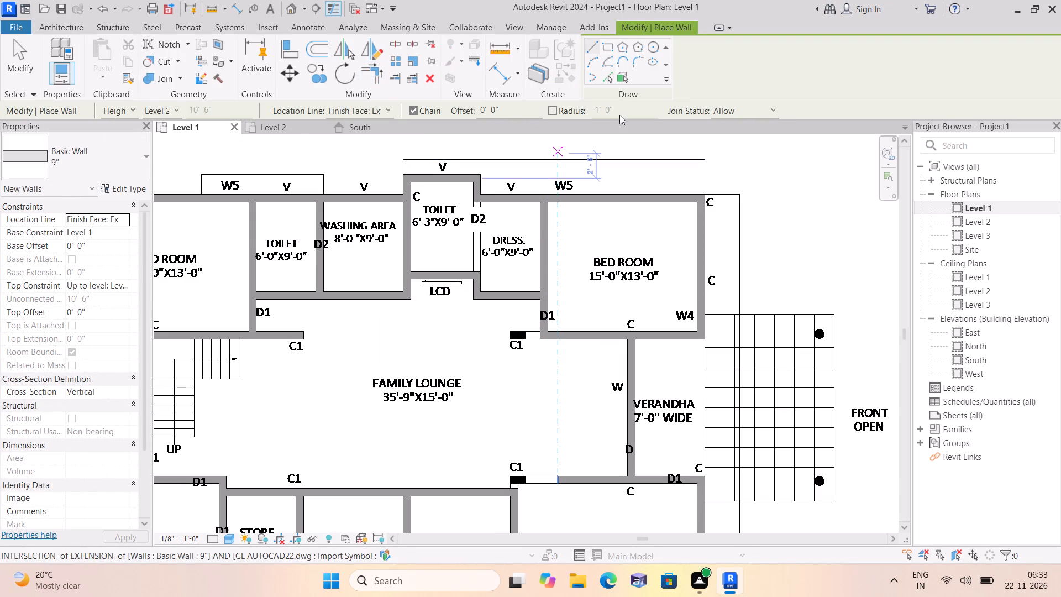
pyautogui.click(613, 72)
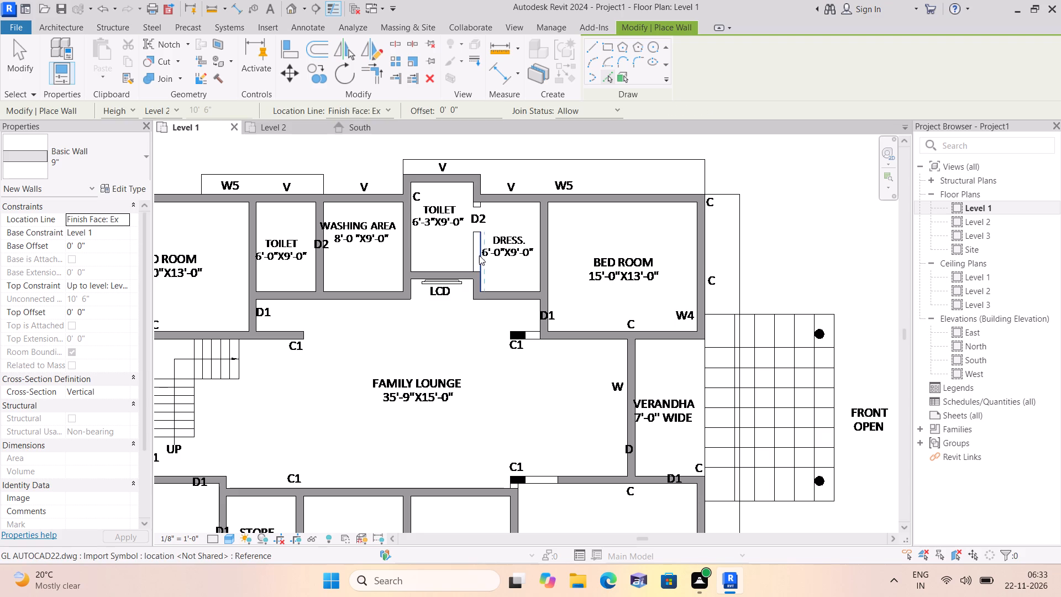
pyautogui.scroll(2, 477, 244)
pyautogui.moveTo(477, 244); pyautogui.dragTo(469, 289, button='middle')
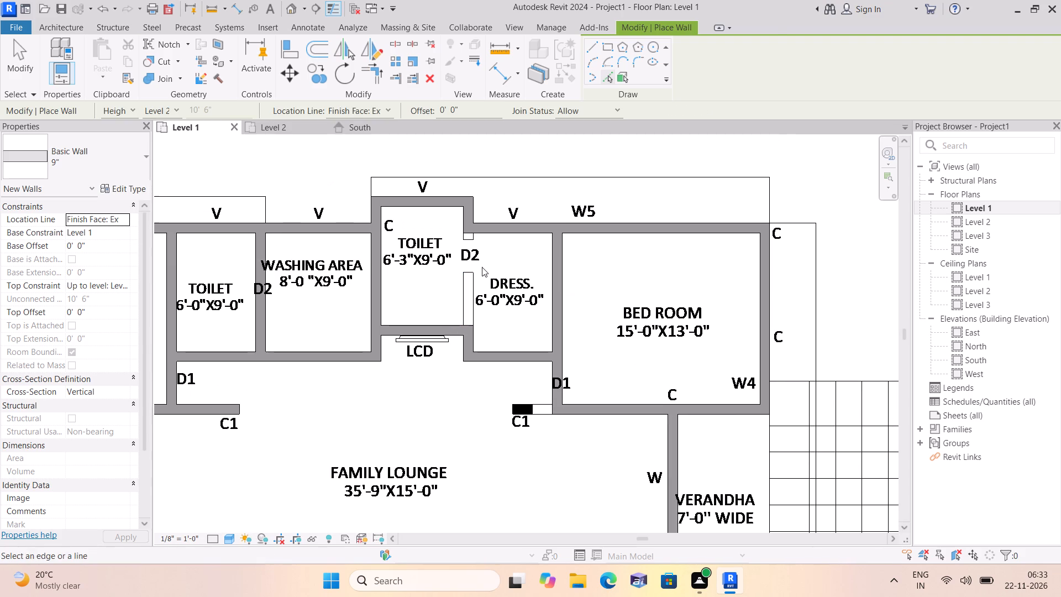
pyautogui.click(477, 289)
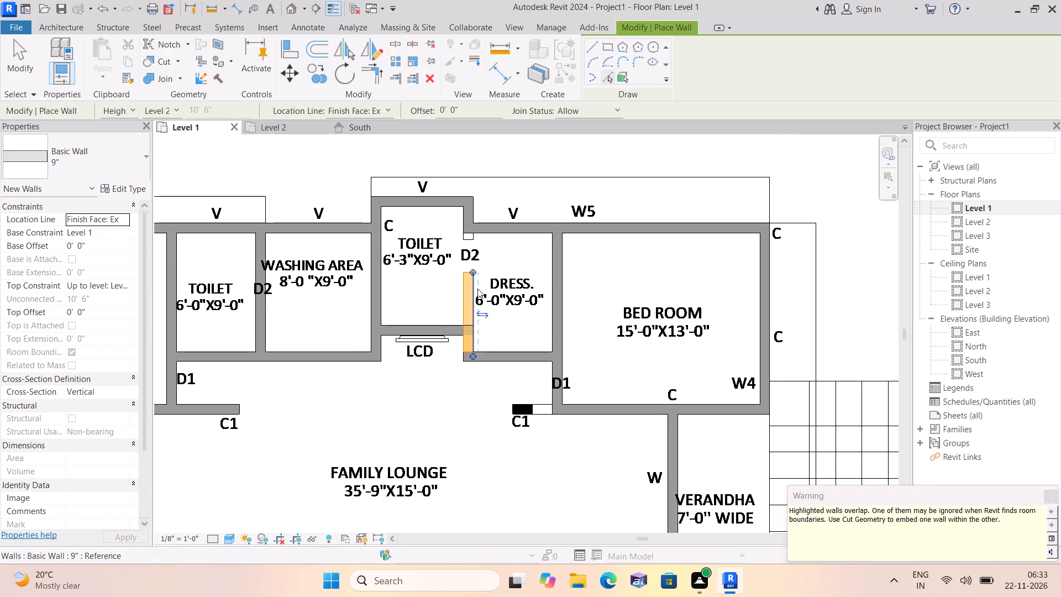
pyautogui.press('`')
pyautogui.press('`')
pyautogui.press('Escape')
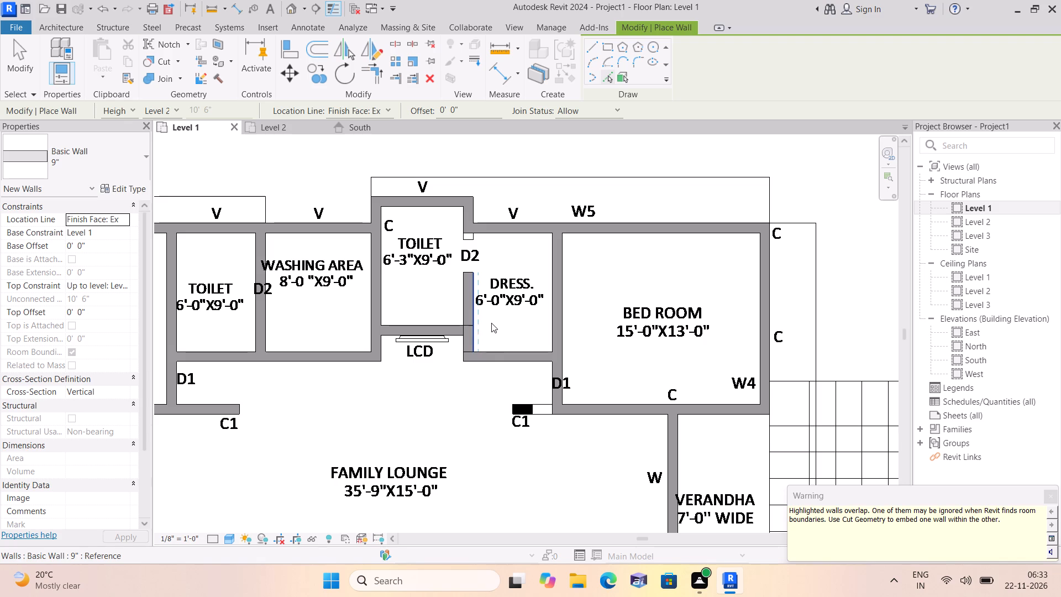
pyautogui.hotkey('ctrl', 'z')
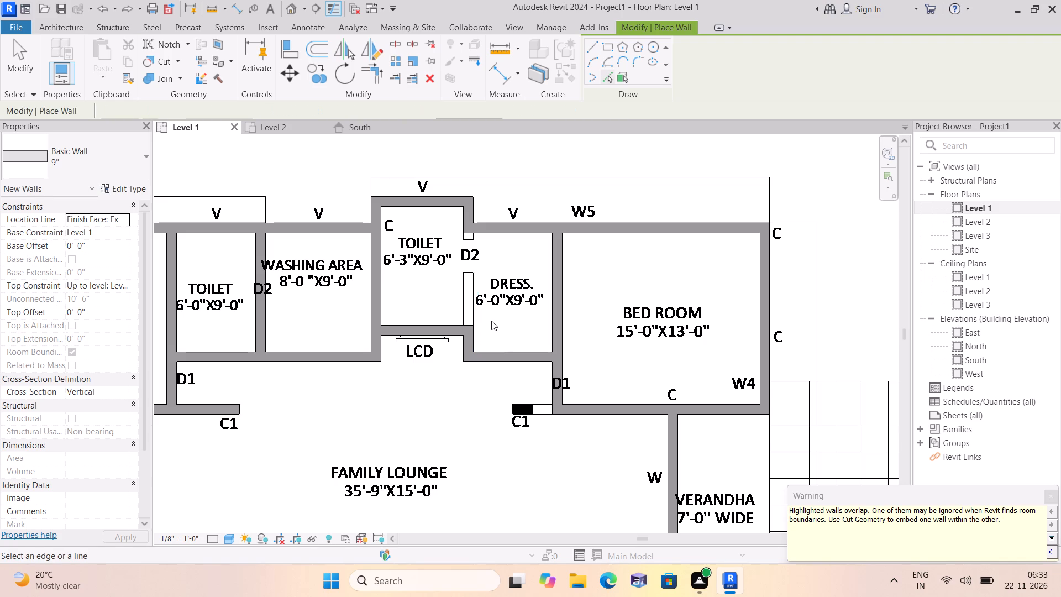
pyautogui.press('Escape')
# Delete the short wall segment beside the LCD recess and the wall between the 6'-3"X9'-0" toilet and the LCD.
pyautogui.click(469, 337)
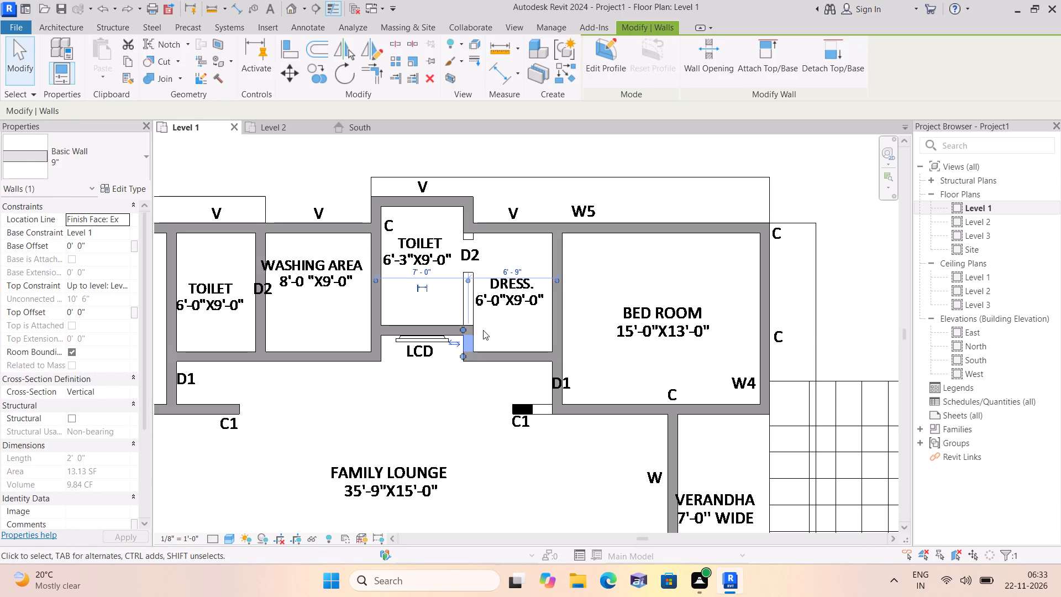
pyautogui.press('Delete')
pyautogui.click(468, 333)
pyautogui.press('Delete')
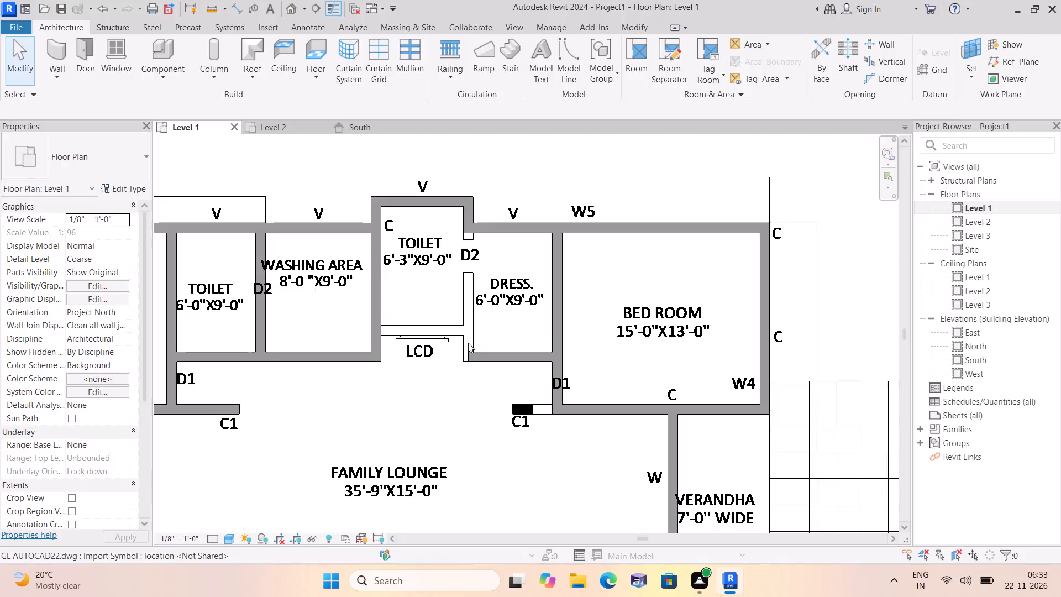
# Place 9" walls up to Level 2 on the picked plan lines of the toilet–dressing room partition and the wall behind the LCD.
pyautogui.scroll(-1, 553, 285)
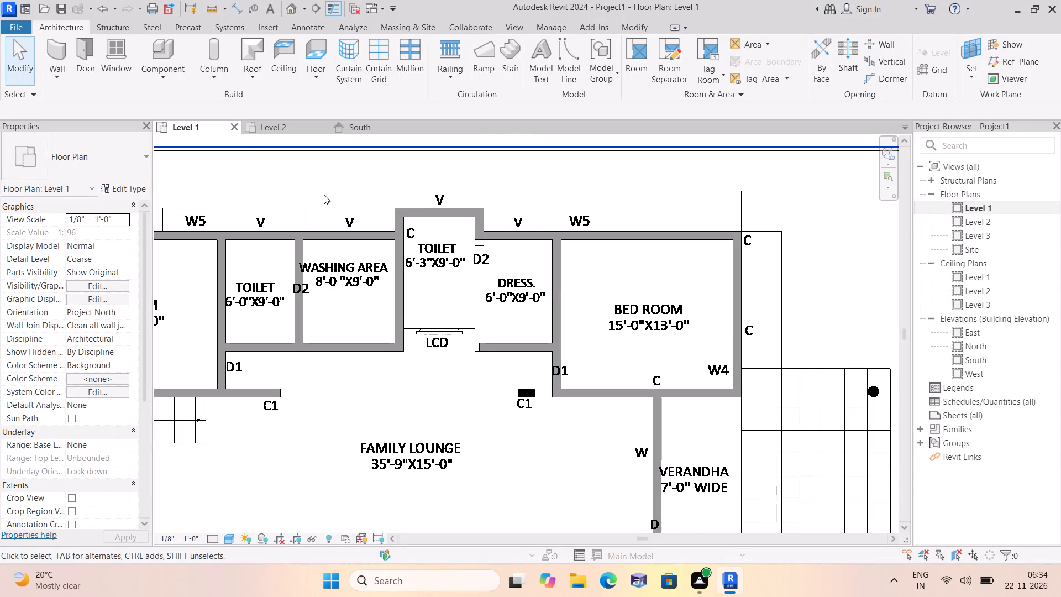
pyautogui.click(51, 74)
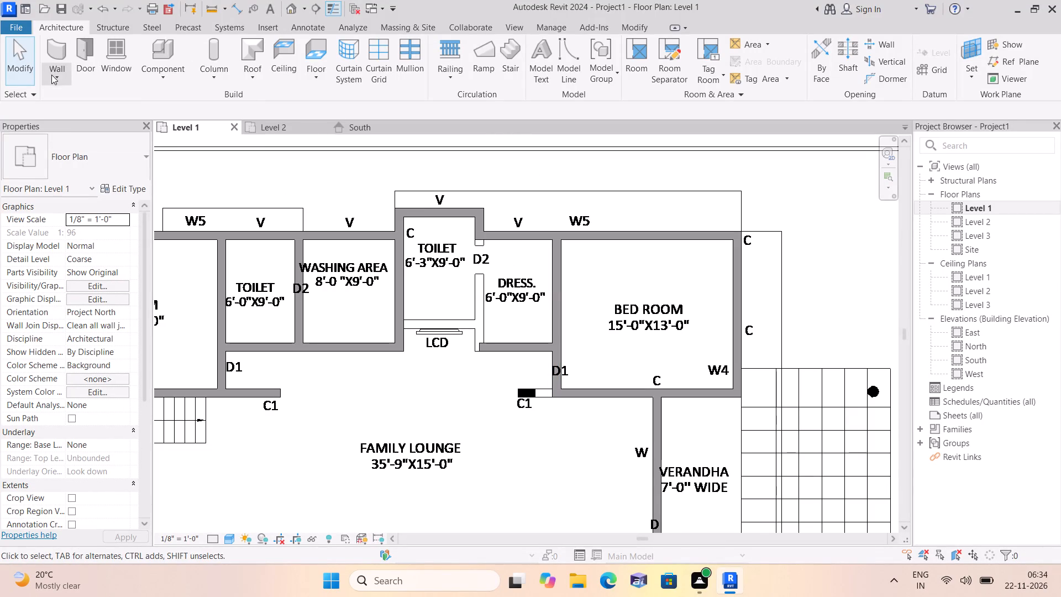
pyautogui.click(100, 101)
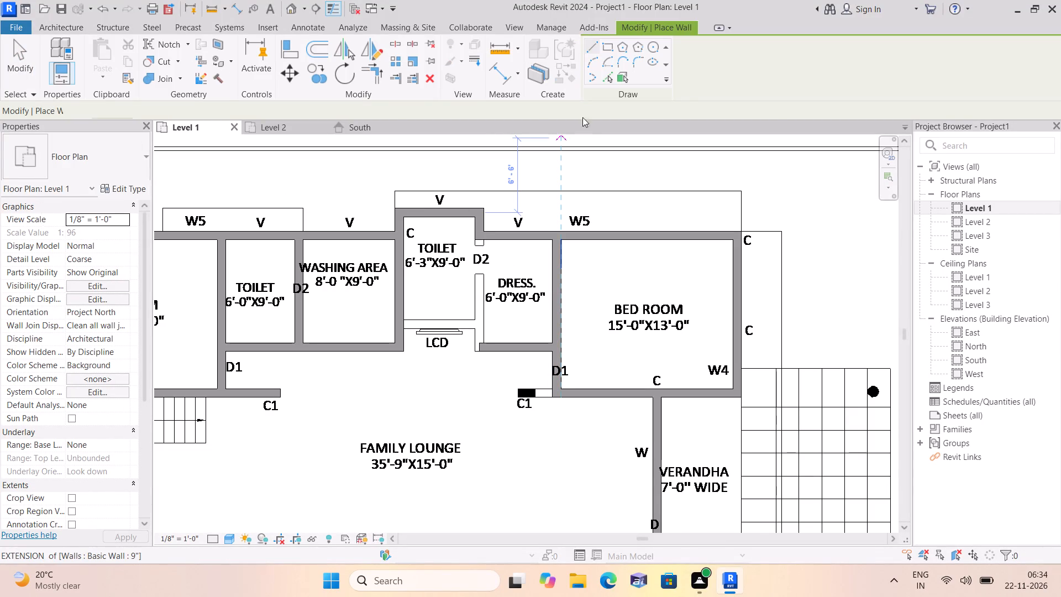
pyautogui.click(605, 76)
pyautogui.scroll(2, 479, 328)
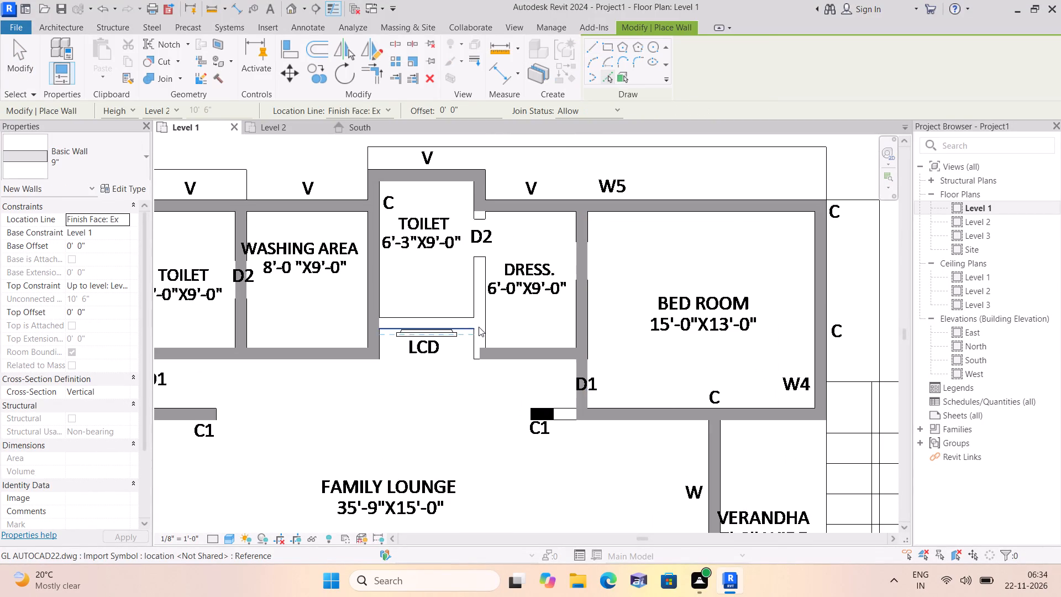
pyautogui.click(489, 315)
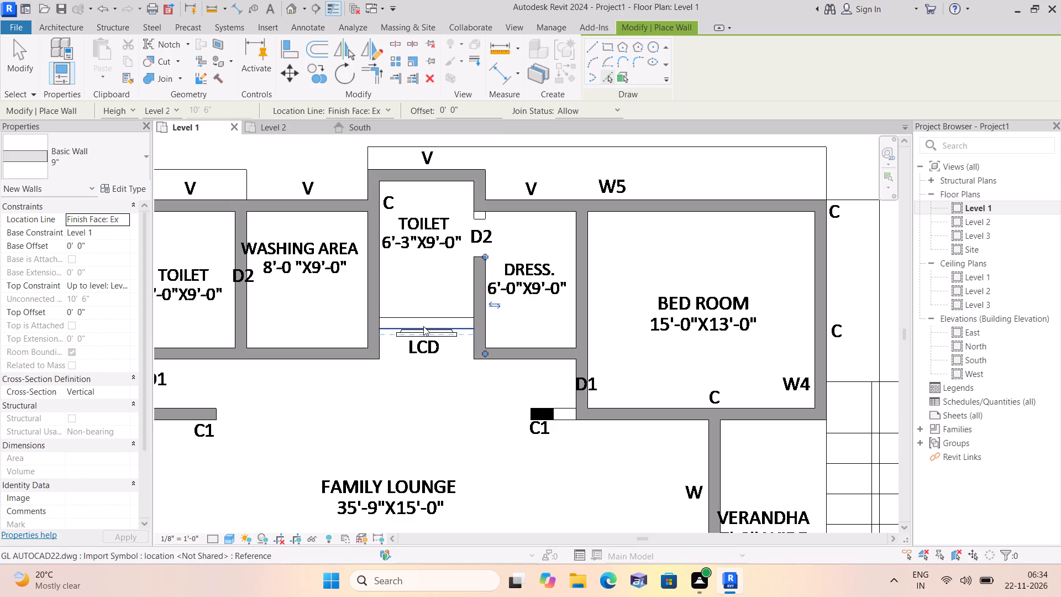
pyautogui.click(423, 330)
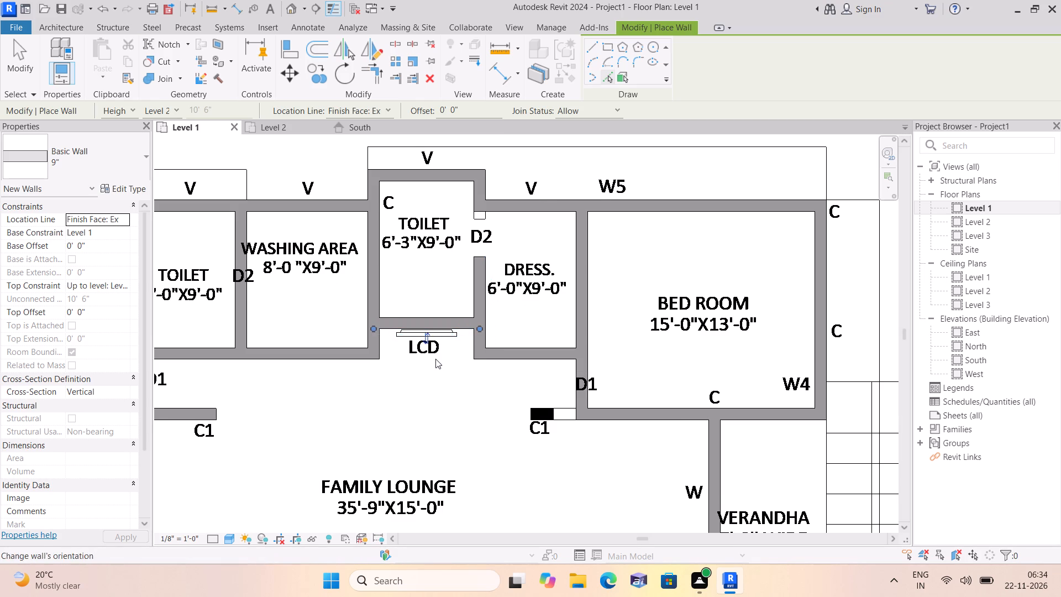
# Place a 9" wall on the picked end line of the short wall stub north of door D2, by the dressing room.
pyautogui.scroll(-1, 435, 360)
pyautogui.scroll(7, 481, 215)
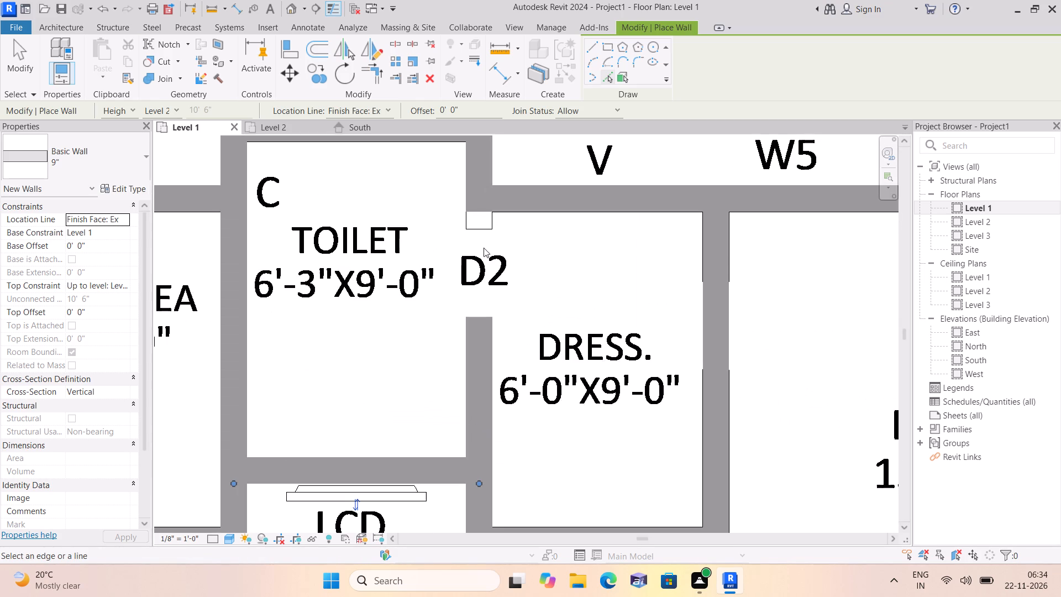
pyautogui.click(484, 233)
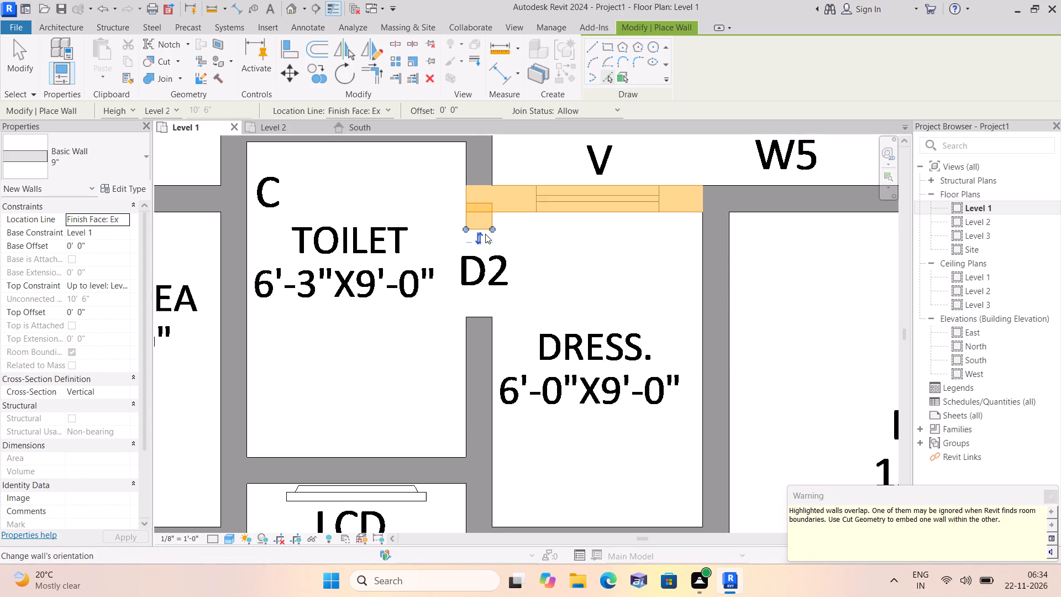
pyautogui.press('Escape')
pyautogui.press('Escape')
# Select the short wall piece just north of door D2, between the 6'-3"X9'-0" toilet and the dressing room.
pyautogui.click(488, 213)
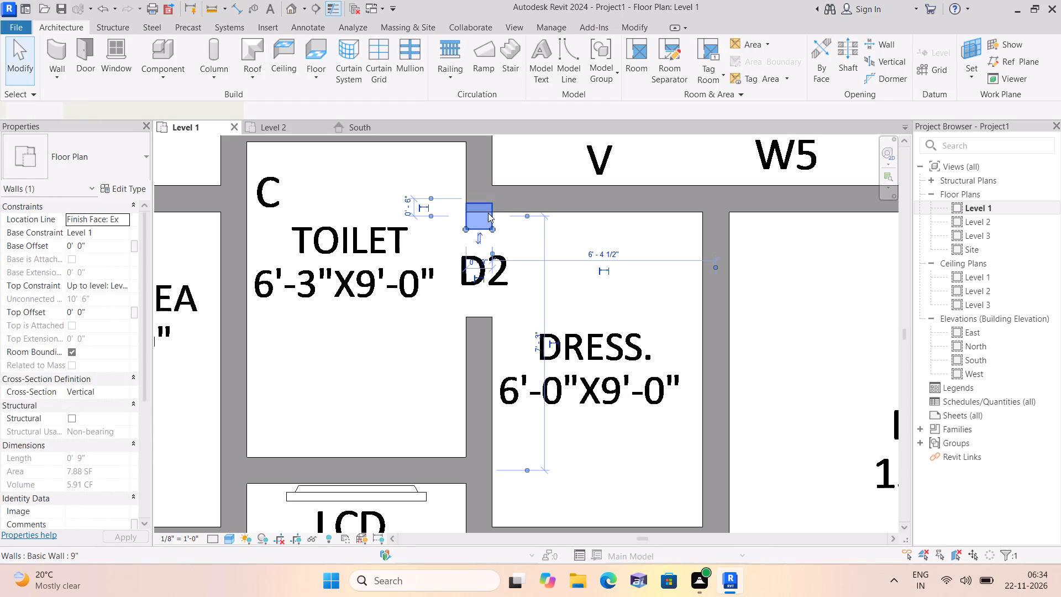
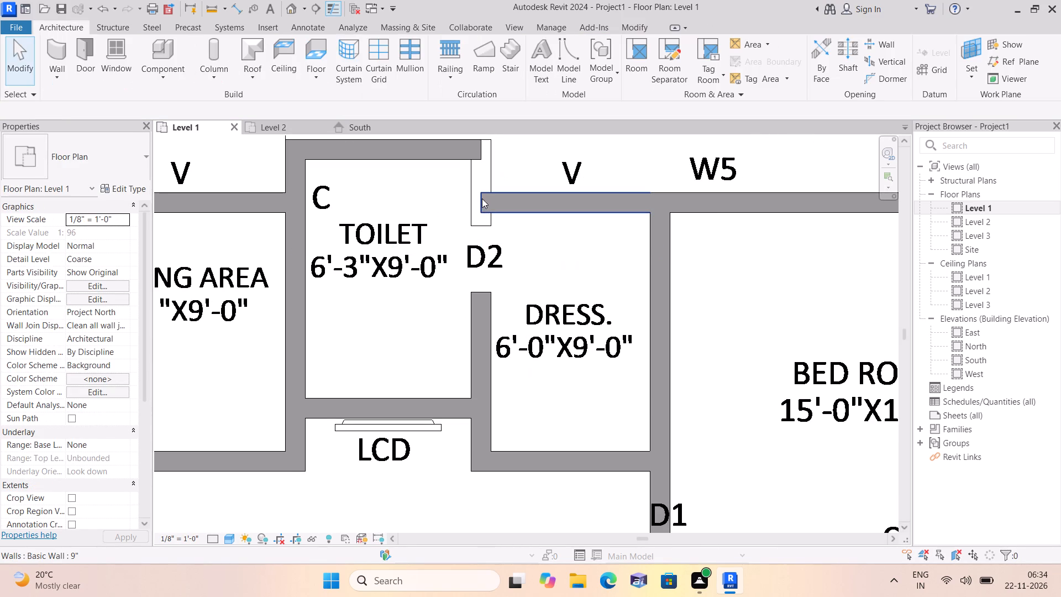
# Place a 9" wall up to Level 2 on the toilet-side plan line of the short stub north of door D2.
pyautogui.click(50, 75)
pyautogui.click(104, 103)
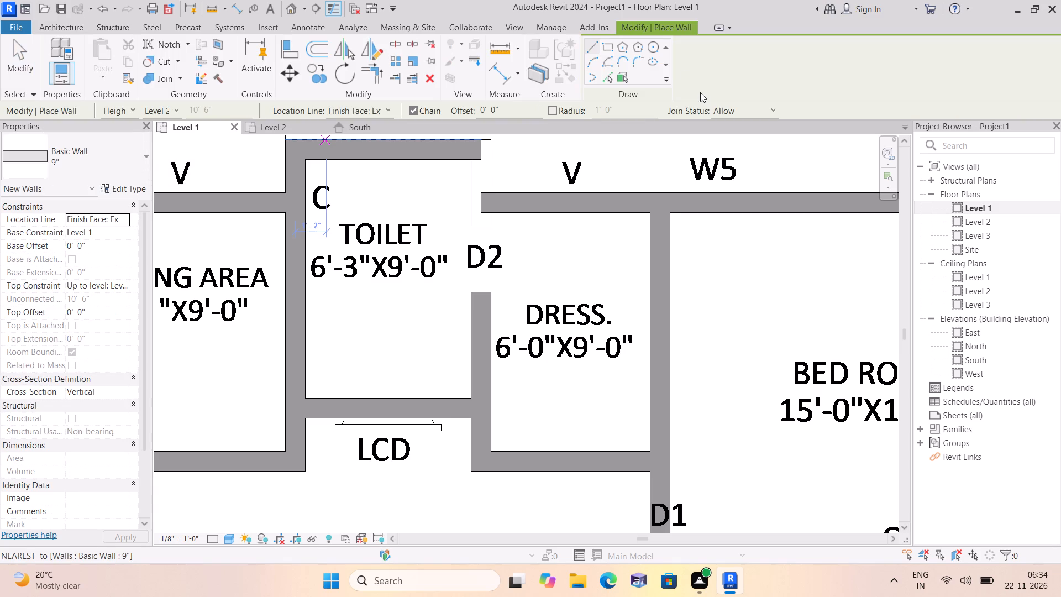
pyautogui.click(602, 82)
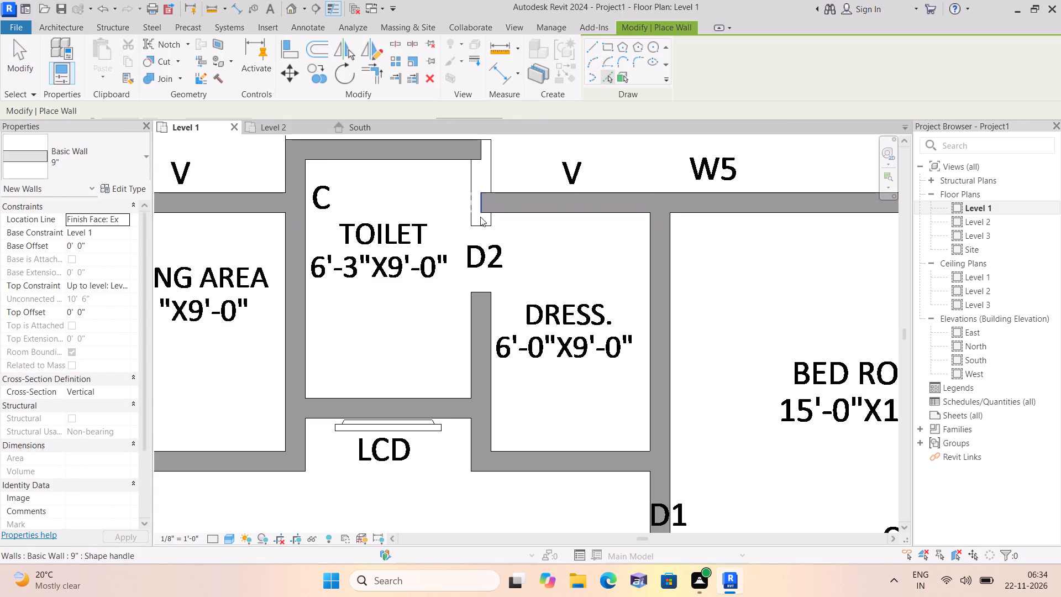
pyautogui.click(468, 219)
pyautogui.scroll(-1, 482, 243)
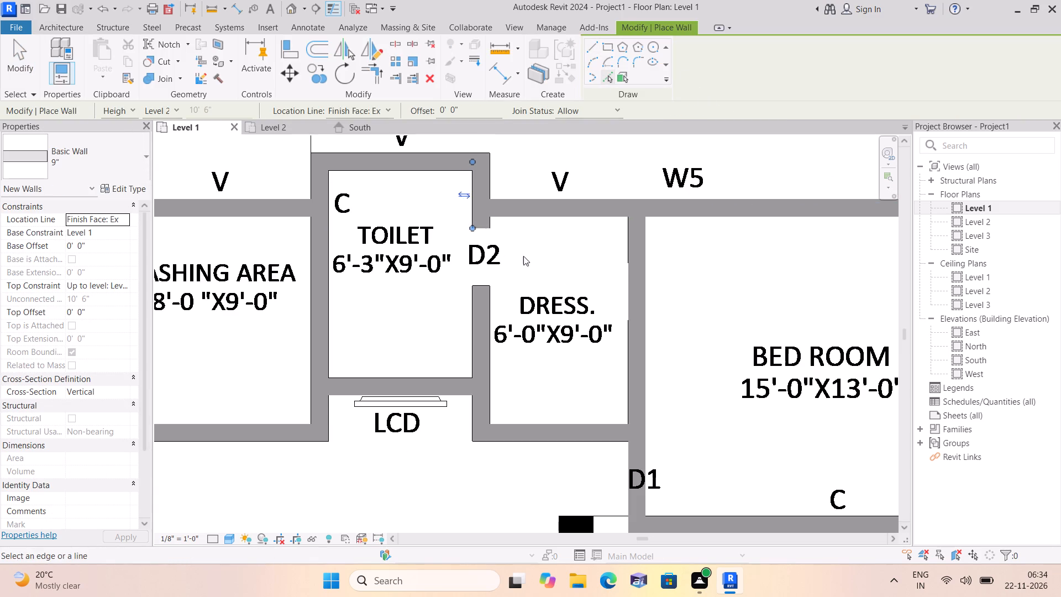
pyautogui.scroll(-2, 558, 296)
pyautogui.scroll(2, 603, 499)
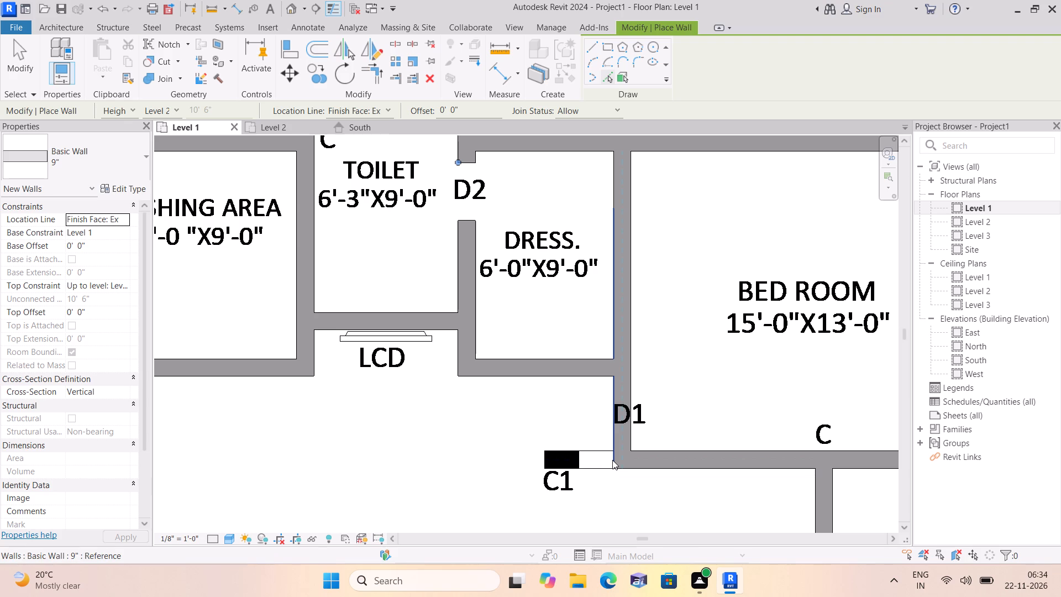
pyautogui.scroll(3, 563, 463)
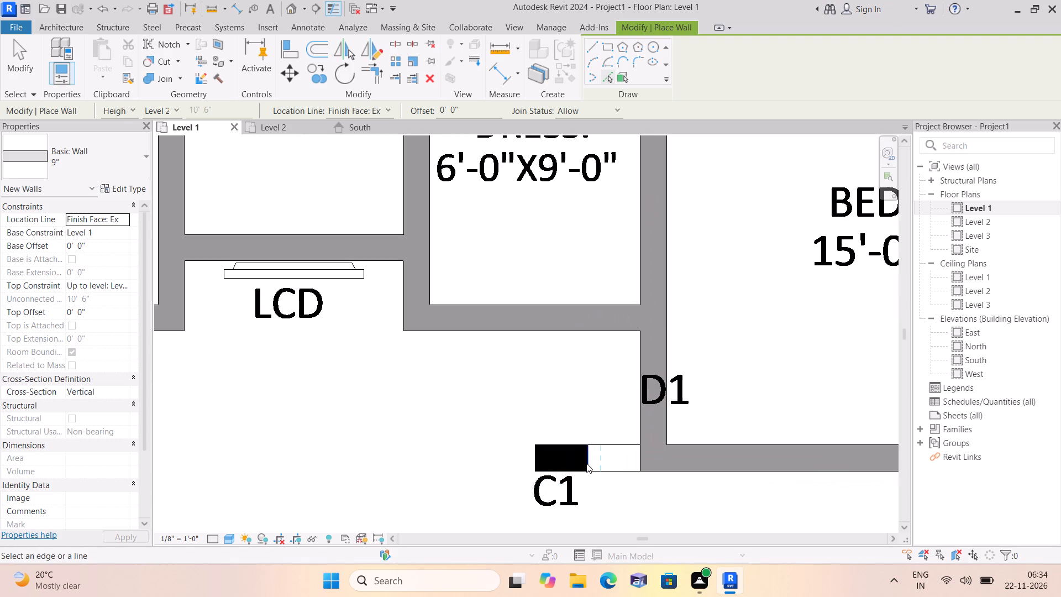
pyautogui.scroll(-2, 592, 464)
pyautogui.scroll(-1, 650, 483)
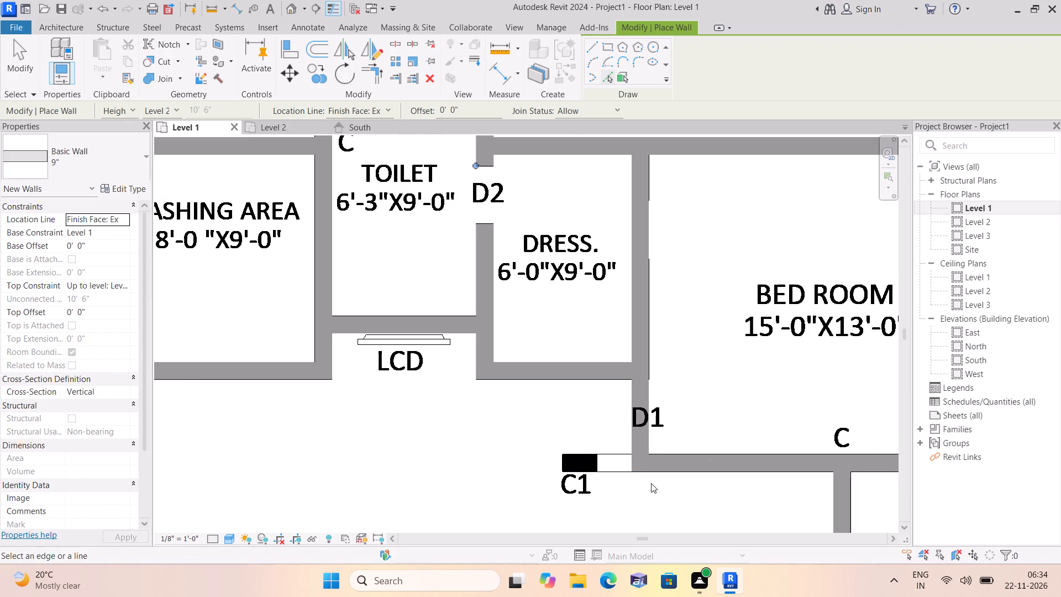
pyautogui.press('Escape')
pyautogui.press('Escape')
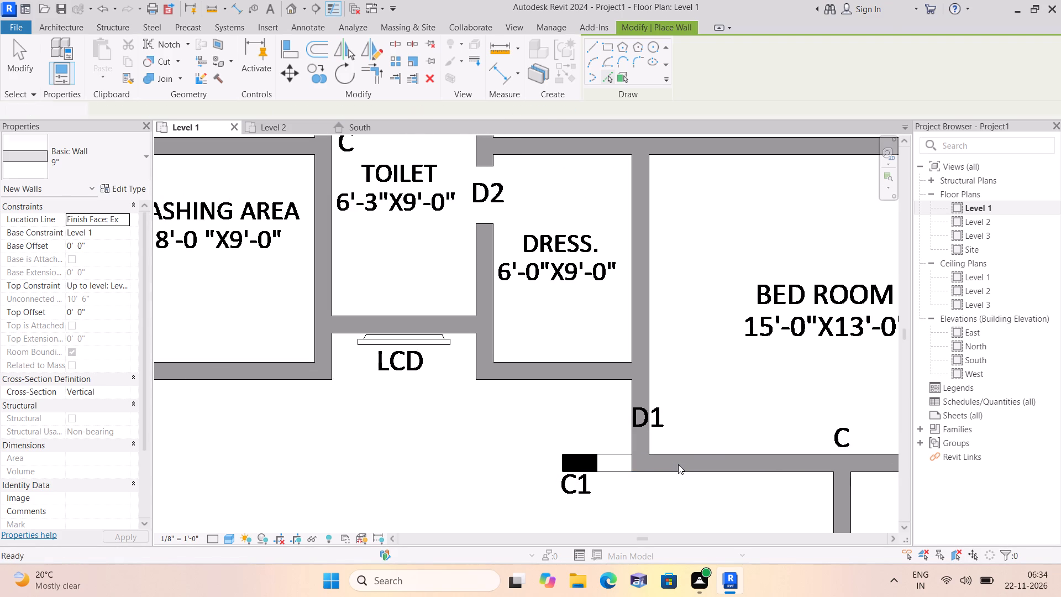
pyautogui.press('Escape')
# Delete the wall segment south of the 15'-0"X13'-0" bedroom, between the D1 wall and the verandha wall.
pyautogui.click(678, 464)
pyautogui.scroll(-1, 671, 472)
pyautogui.moveTo(643, 468); pyautogui.dragTo(639, 463, button='middle')
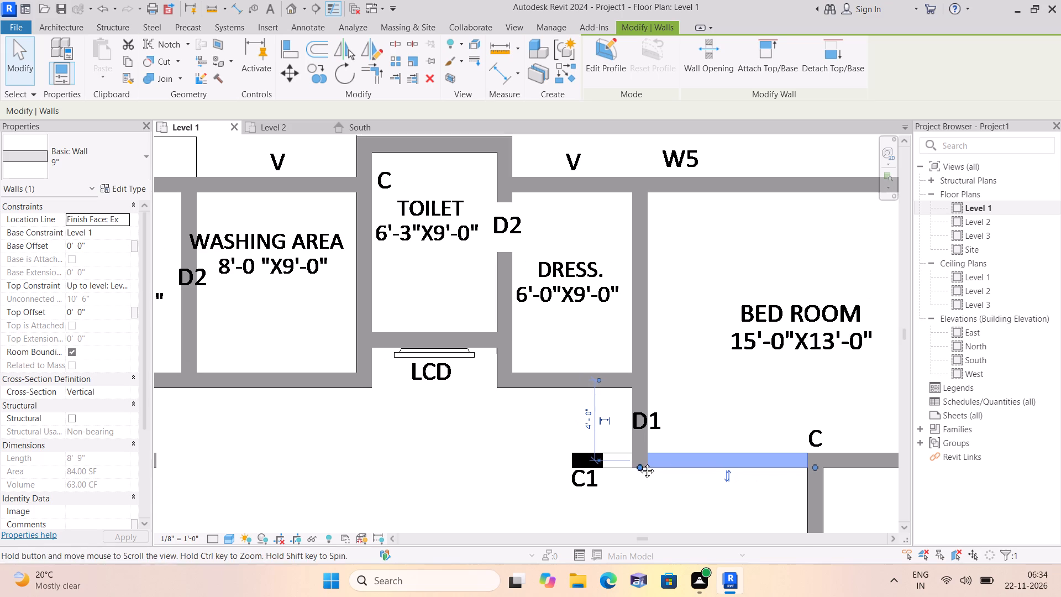
pyautogui.moveTo(639, 463); pyautogui.dragTo(639, 462, button='middle')
pyautogui.press('Delete')
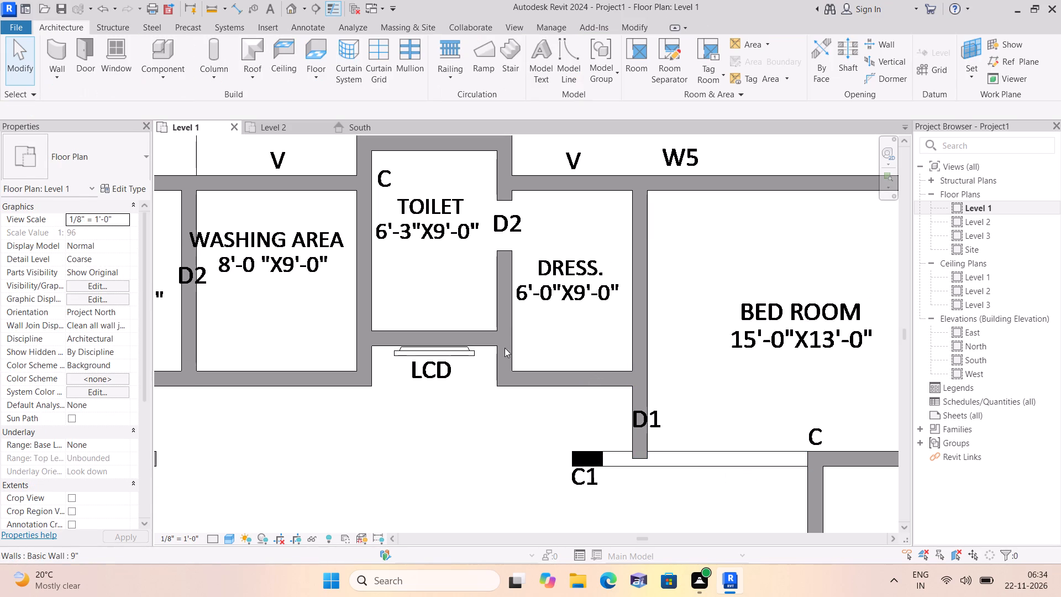
# Place a 9" wall up to Level 2 on the plan line running from C1 along the south side of the 15'-0"X13'-0" bedroom beside the dressing room.
pyautogui.click(65, 83)
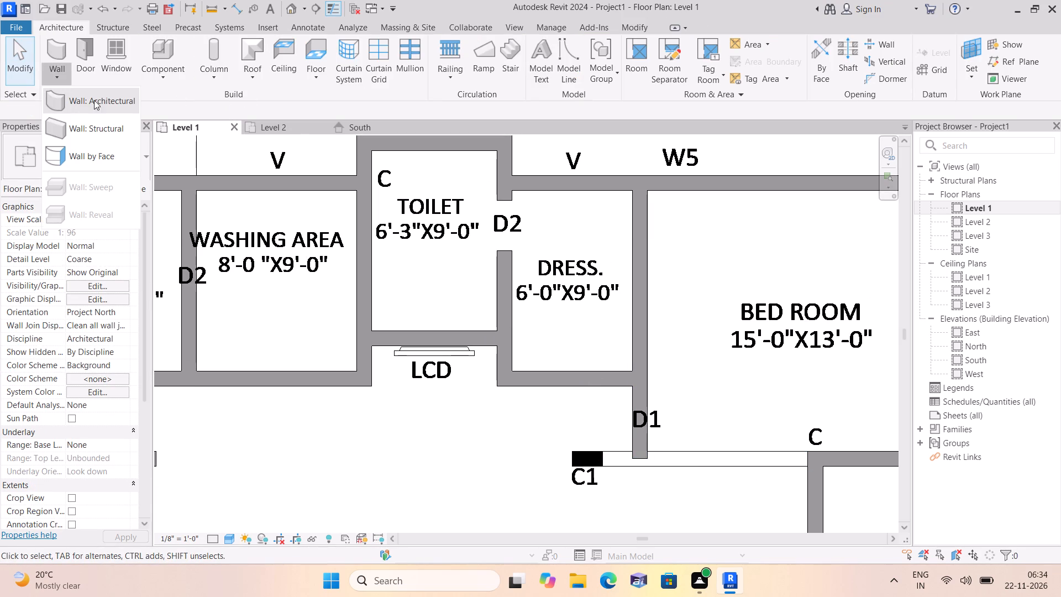
pyautogui.click(99, 88)
pyautogui.click(607, 81)
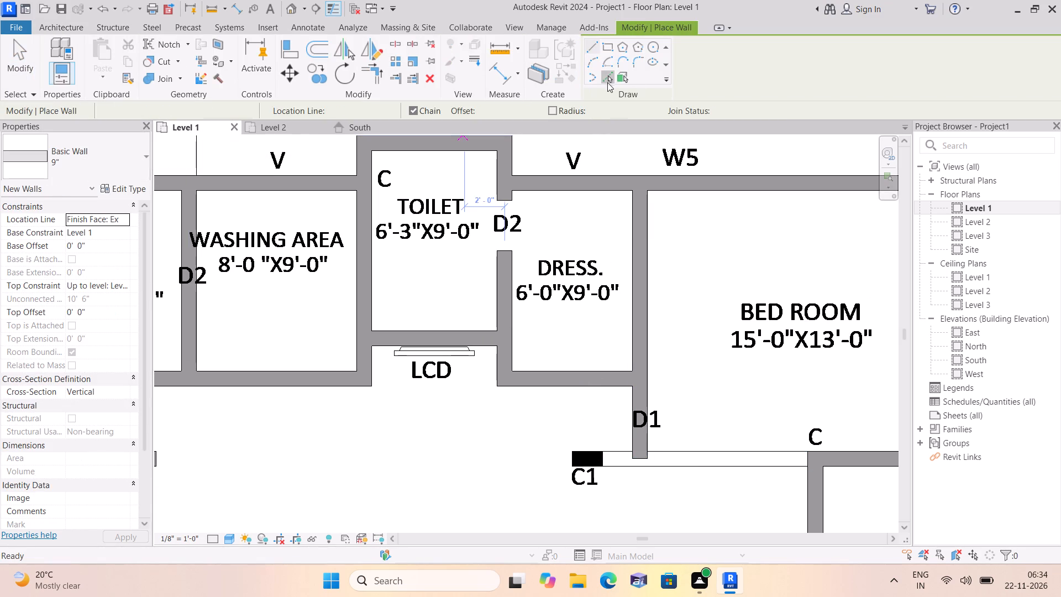
pyautogui.click(637, 472)
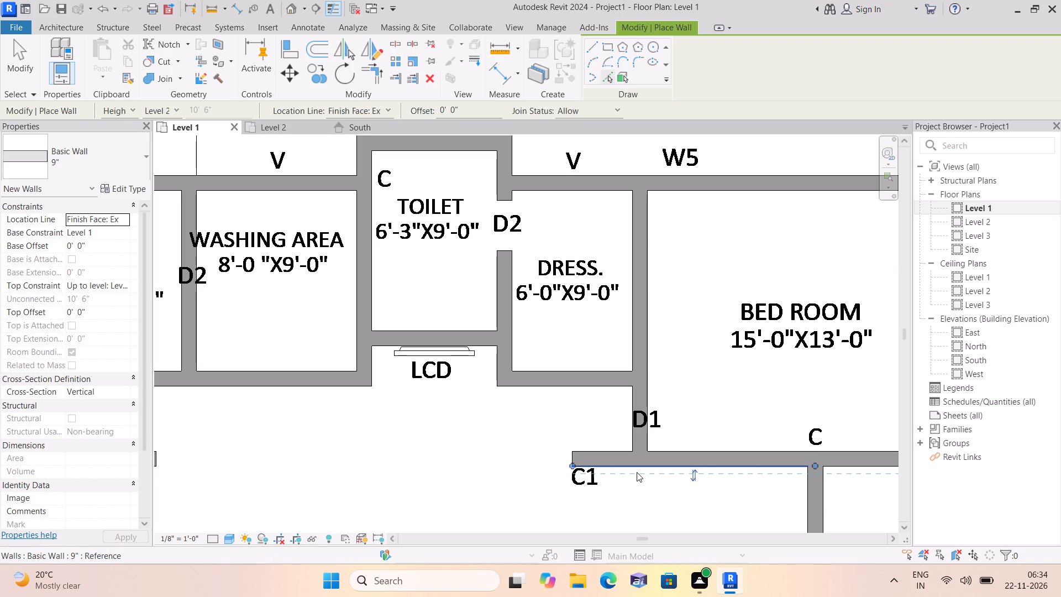
pyautogui.scroll(-4, 637, 472)
pyautogui.press('Escape')
pyautogui.press('Escape')
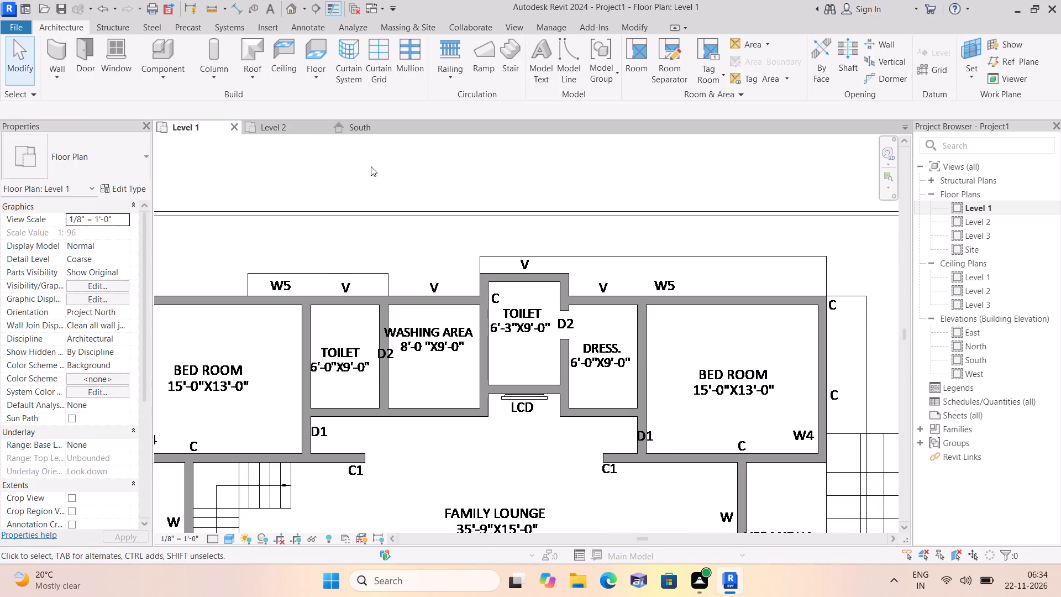
# Join the two wall pieces on either side of door D2, between toilet and dressing room, using Trim/Extend to Corner.
pyautogui.click(59, 79)
pyautogui.click(106, 104)
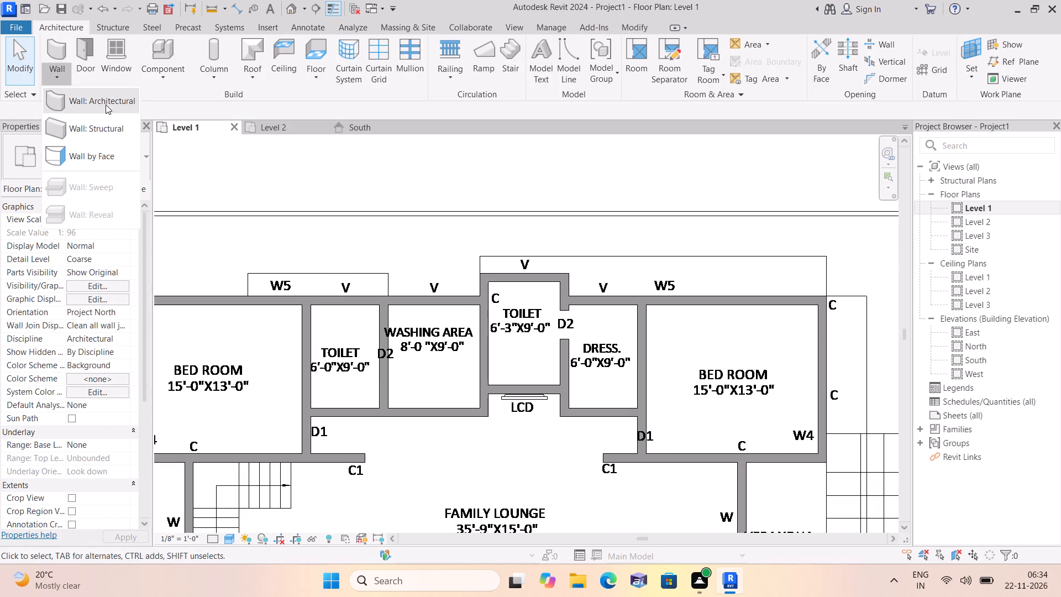
pyautogui.click(375, 76)
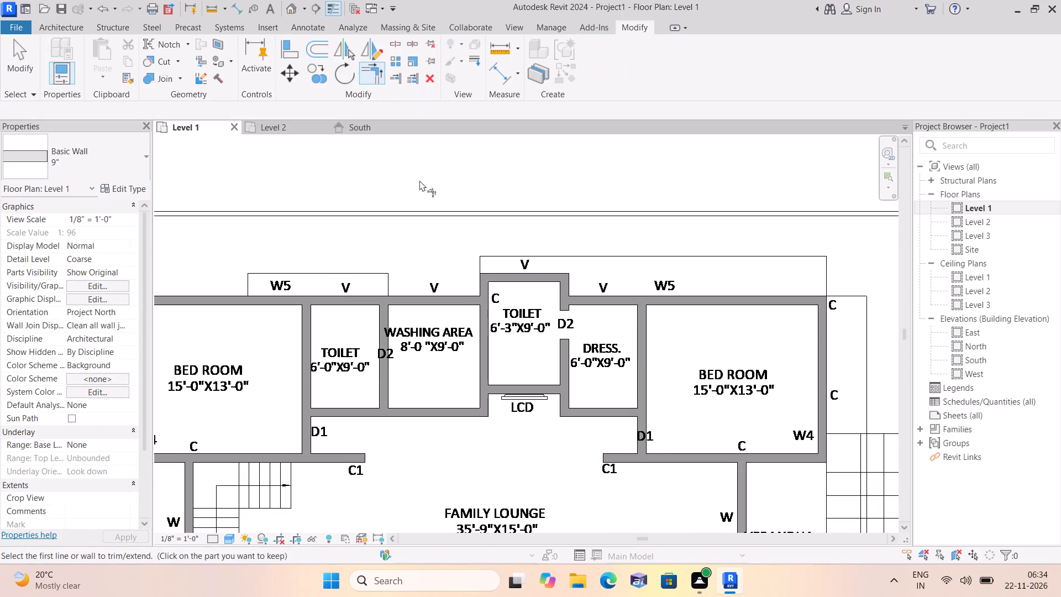
pyautogui.scroll(2, 565, 330)
pyautogui.click(566, 344)
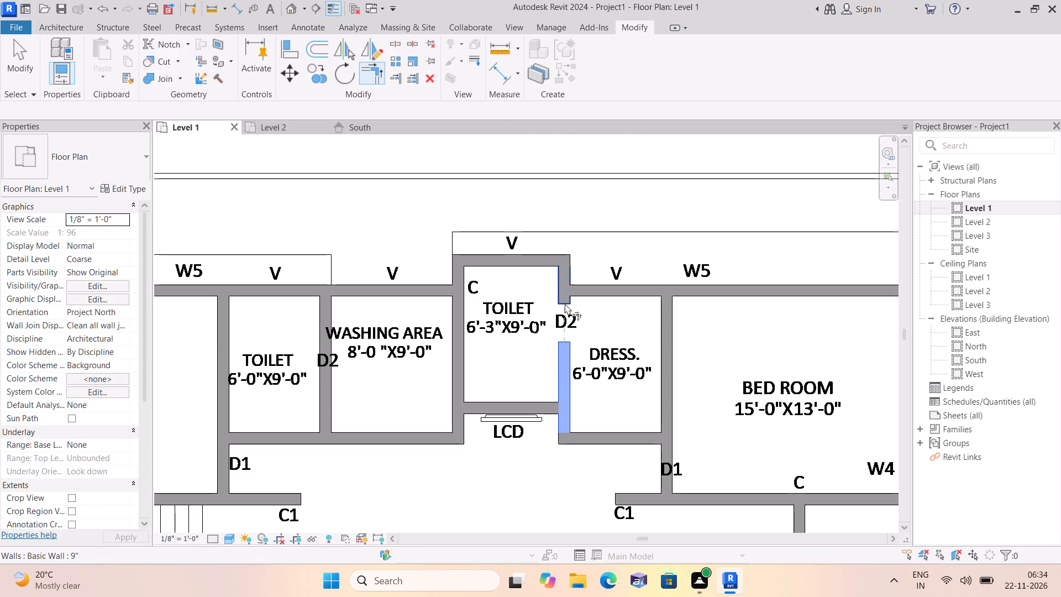
pyautogui.click(565, 303)
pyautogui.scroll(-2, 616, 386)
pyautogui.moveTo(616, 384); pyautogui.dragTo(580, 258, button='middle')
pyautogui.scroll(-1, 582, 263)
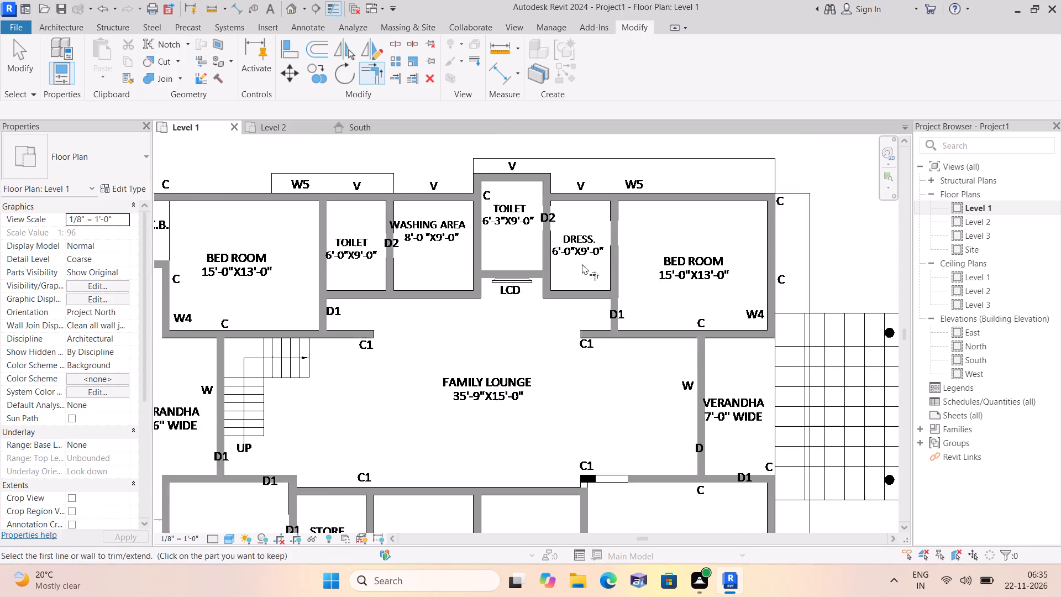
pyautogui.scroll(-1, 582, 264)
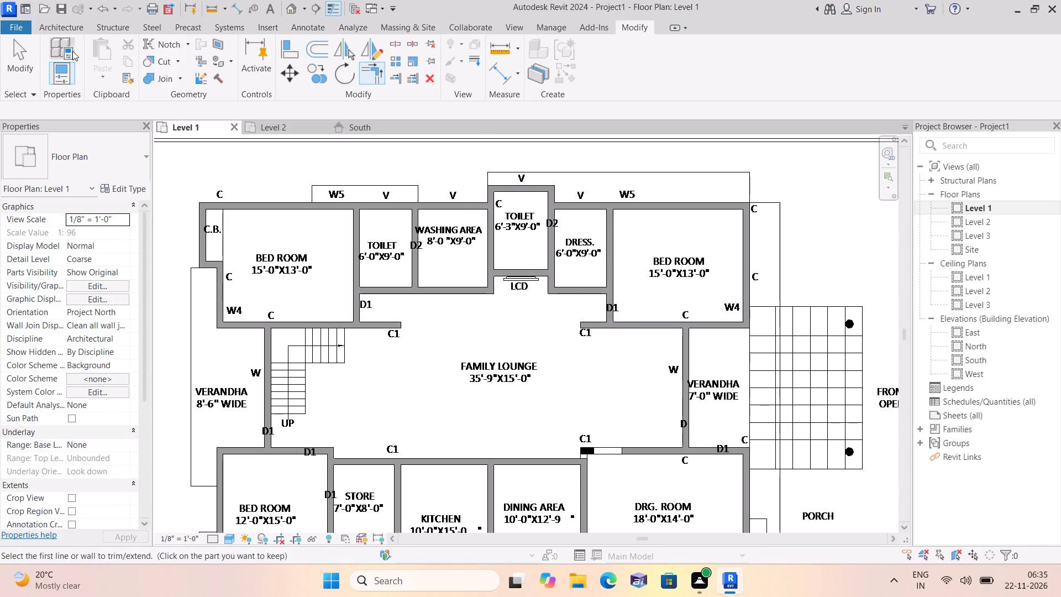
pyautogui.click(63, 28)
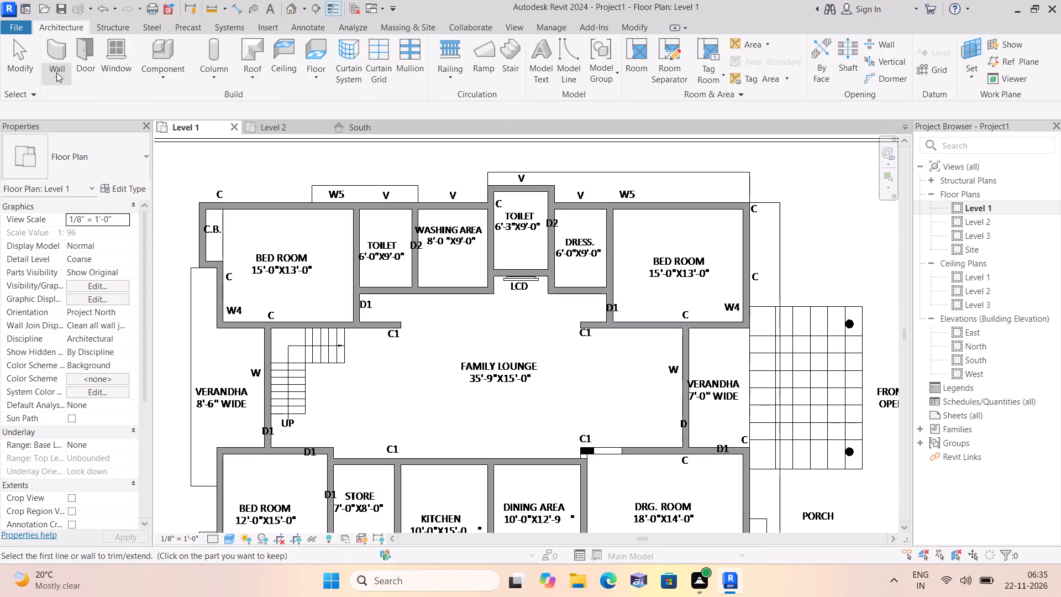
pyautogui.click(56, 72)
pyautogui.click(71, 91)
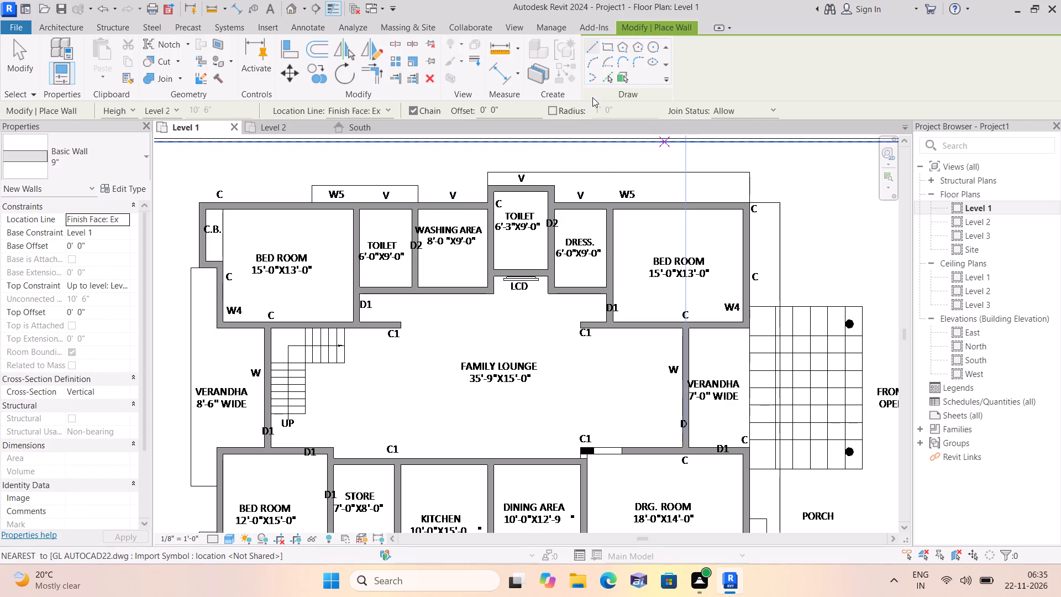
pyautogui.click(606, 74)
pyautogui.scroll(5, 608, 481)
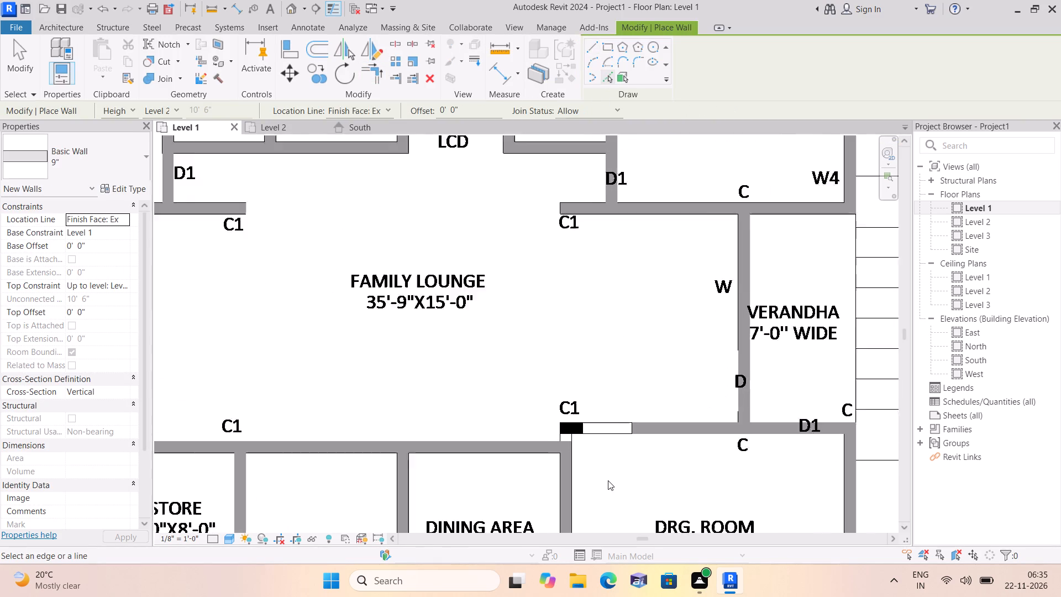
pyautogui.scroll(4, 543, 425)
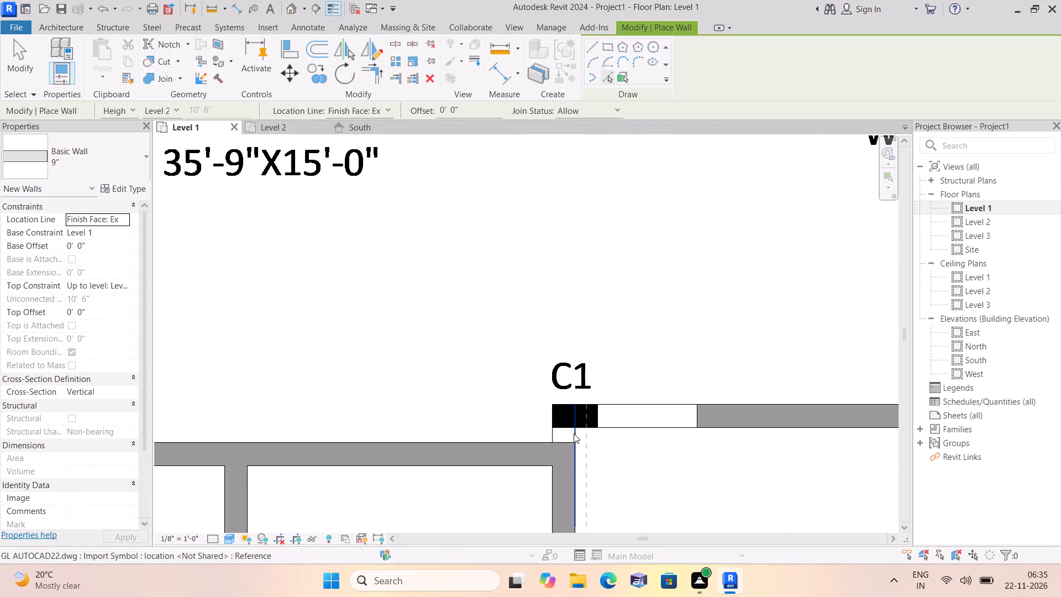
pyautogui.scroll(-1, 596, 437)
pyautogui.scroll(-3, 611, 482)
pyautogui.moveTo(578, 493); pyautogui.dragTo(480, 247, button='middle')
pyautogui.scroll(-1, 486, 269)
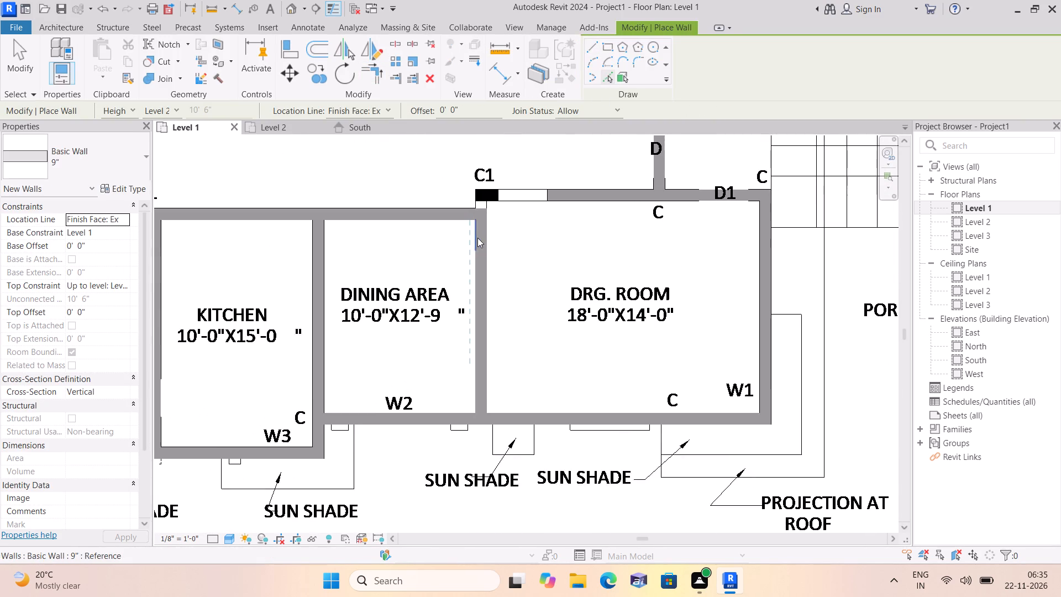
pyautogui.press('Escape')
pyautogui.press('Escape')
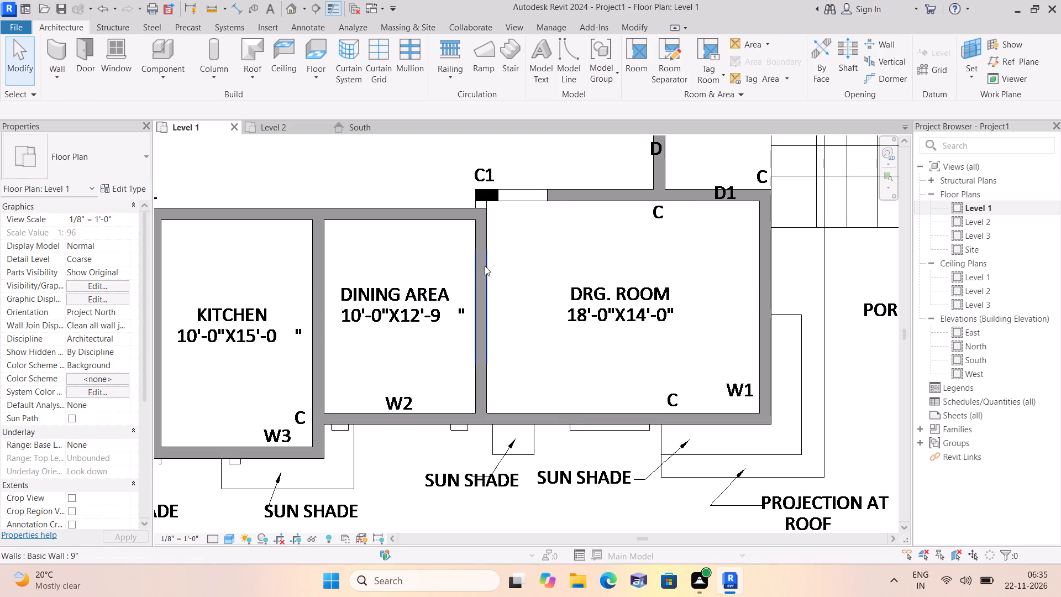
# Delete the wall pieces between the 10'-0"X12'-9" dining area and the 18'-0"X14'-0" DRG. ROOM.
pyautogui.click(485, 266)
pyautogui.press('Delete')
pyautogui.click(484, 237)
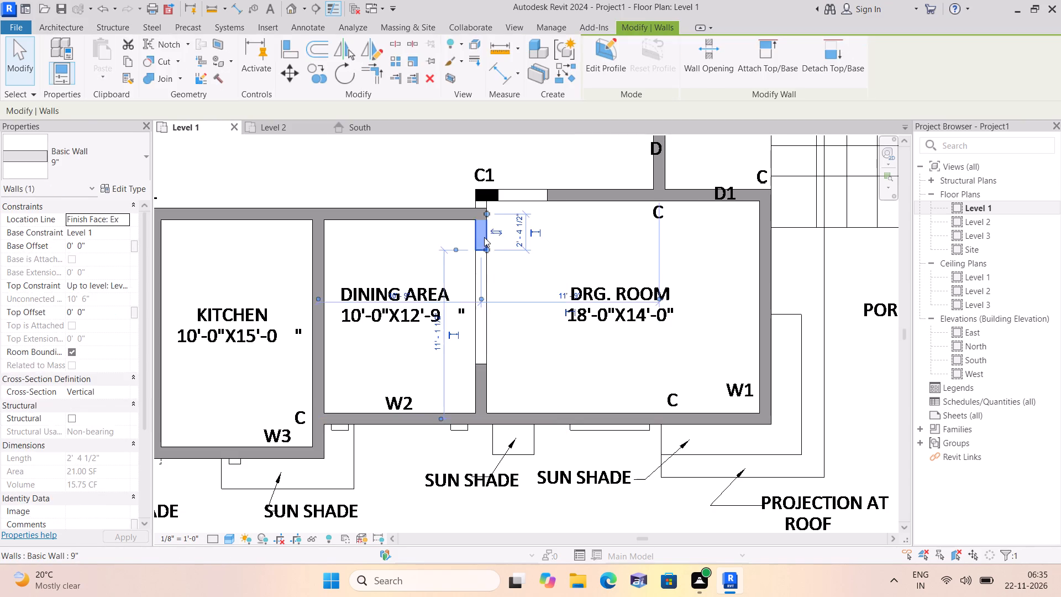
pyautogui.press('Delete')
pyautogui.click(489, 370)
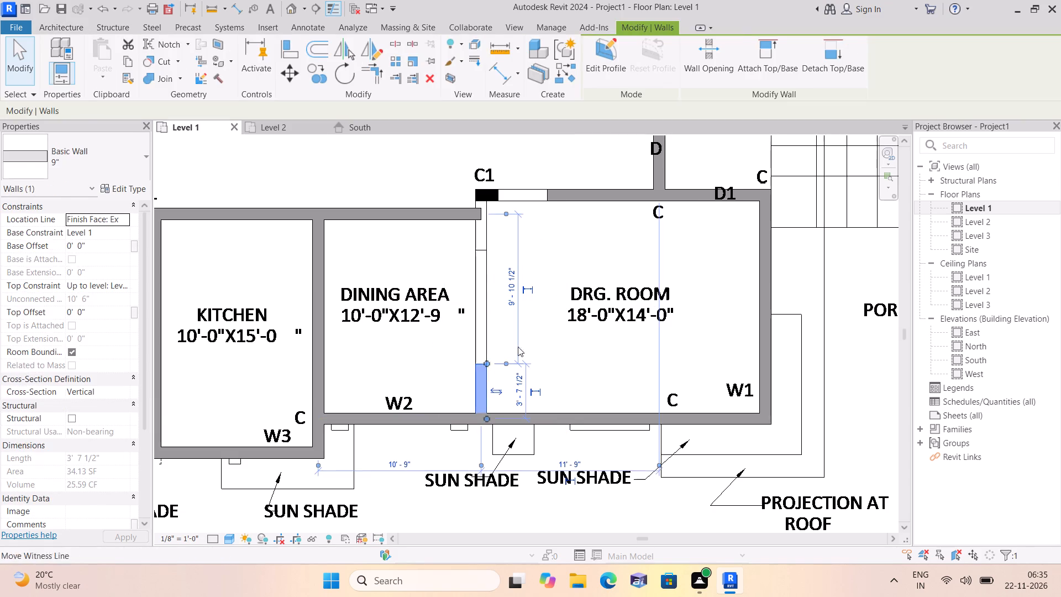
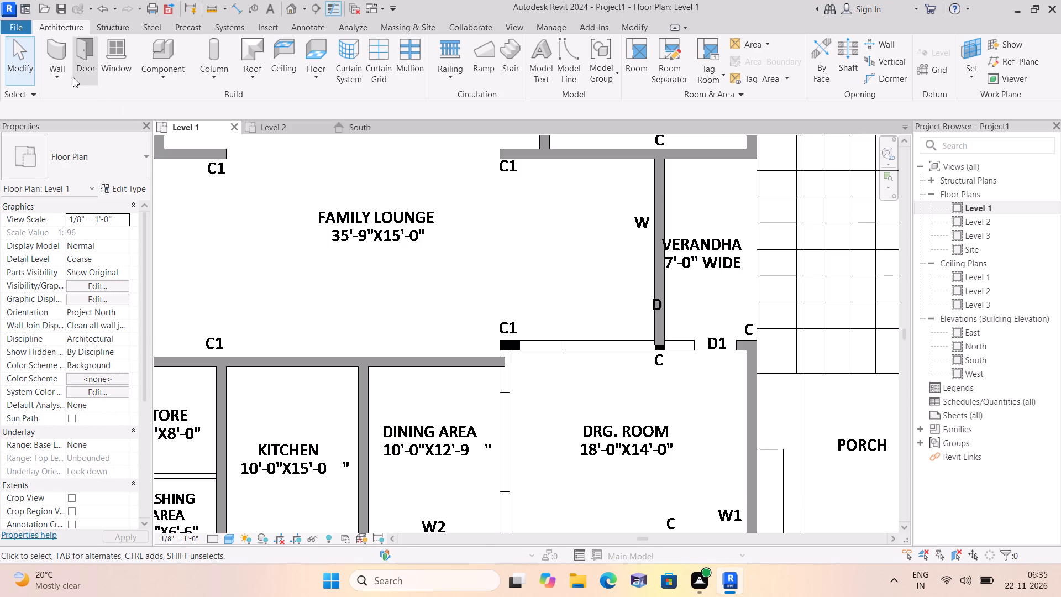
# Place 9" walls up to Level 2 on the C1 block and the adjoining plan piece at the DRG. ROOM's north side.
pyautogui.click(50, 81)
pyautogui.click(97, 104)
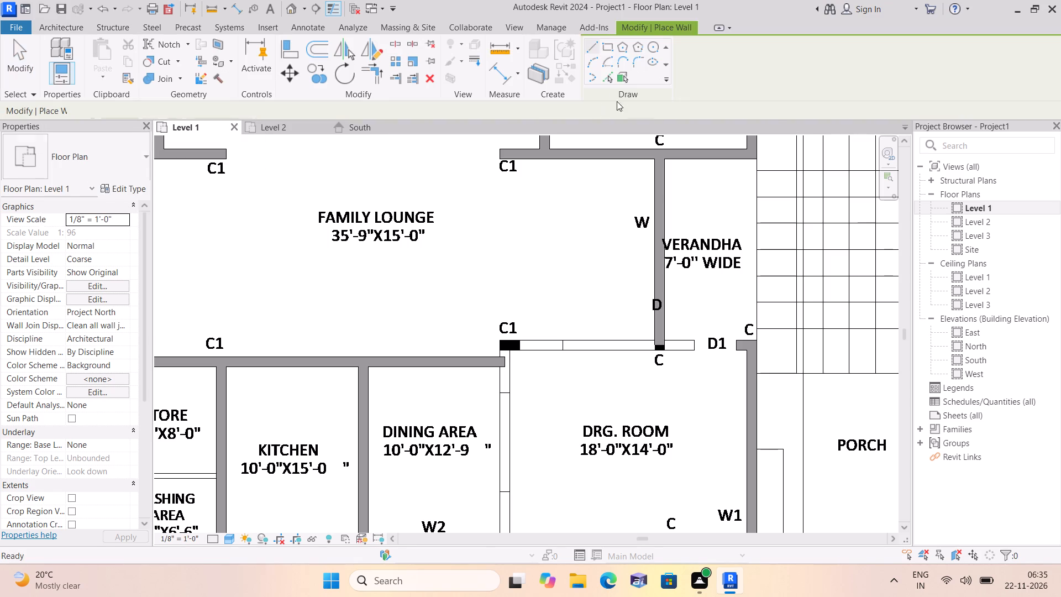
pyautogui.click(610, 77)
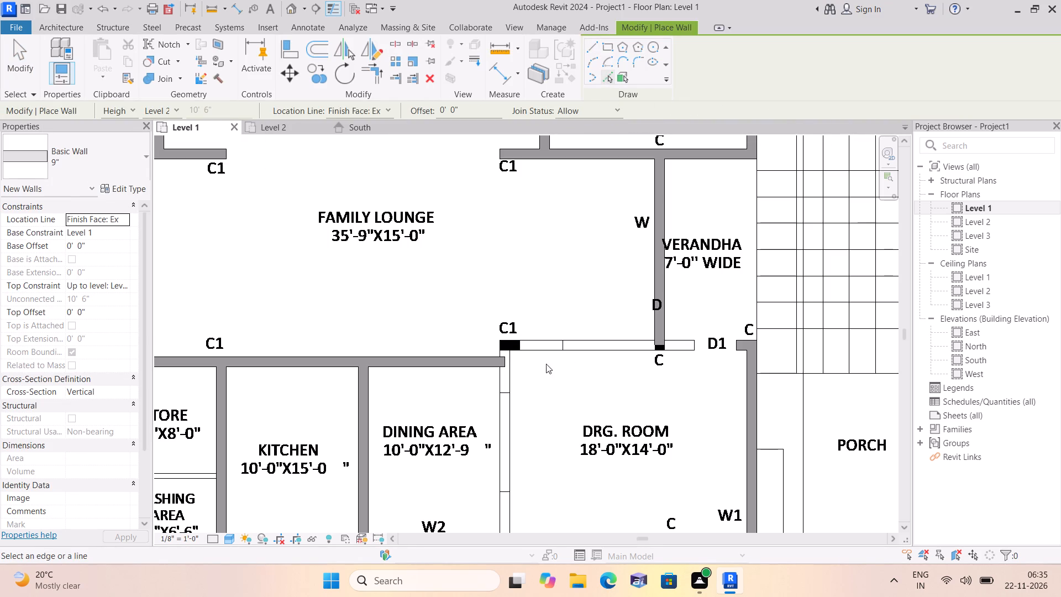
pyautogui.click(537, 352)
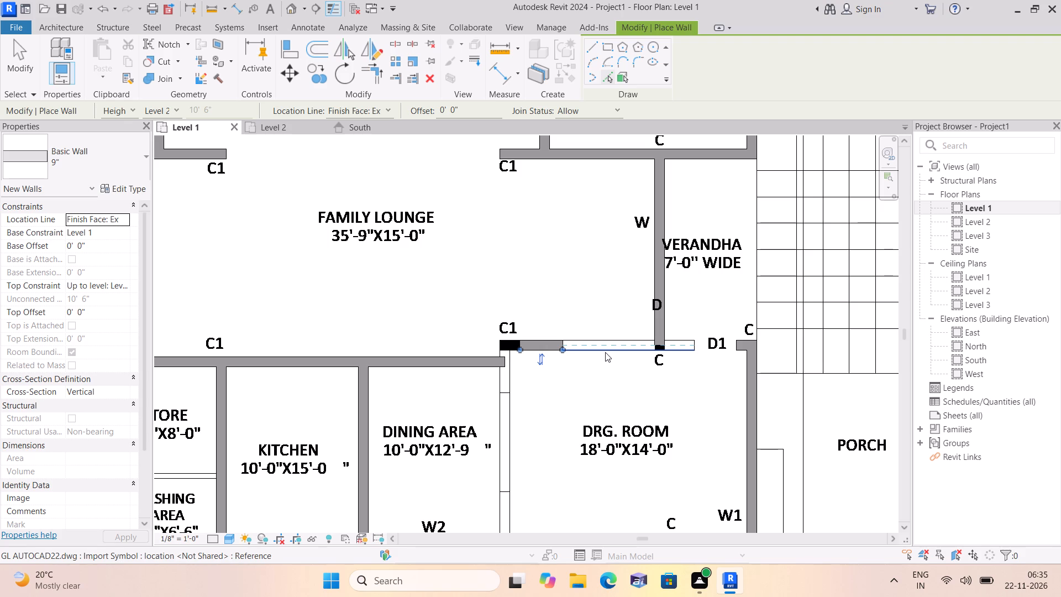
pyautogui.scroll(3, 514, 348)
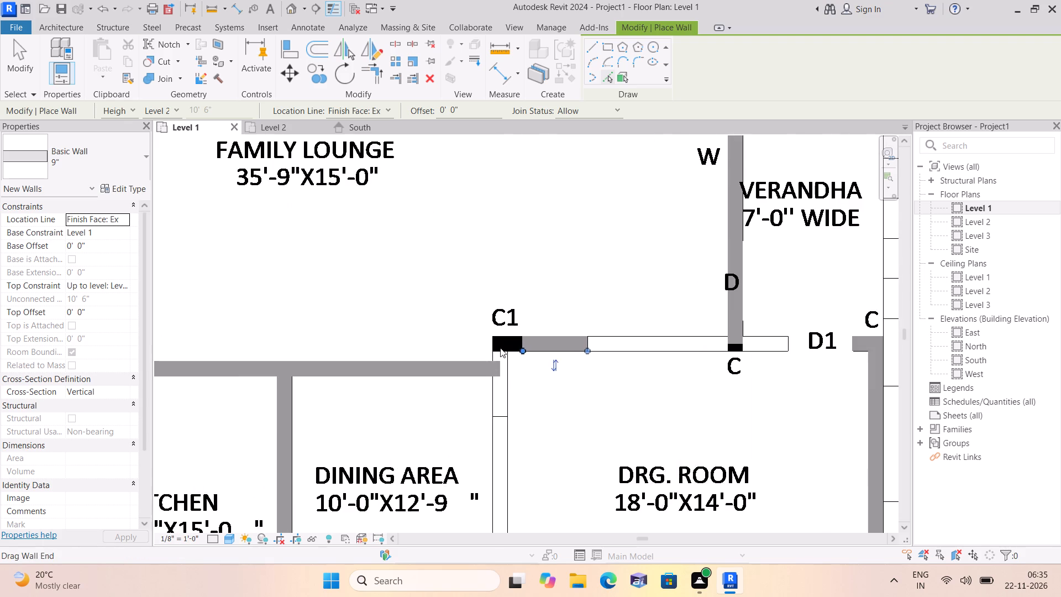
pyautogui.scroll(2, 500, 348)
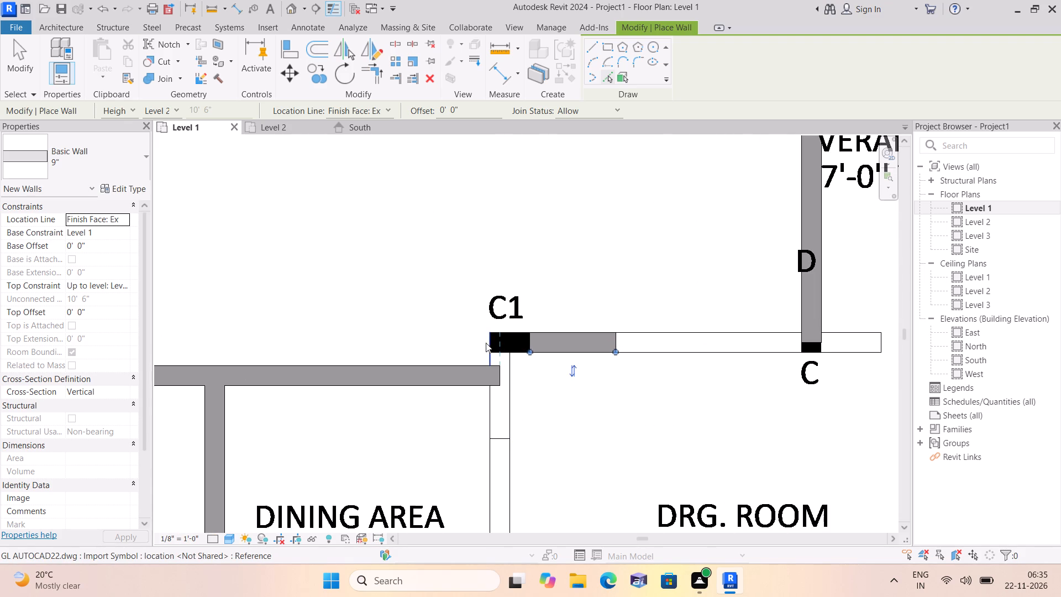
pyautogui.click(500, 349)
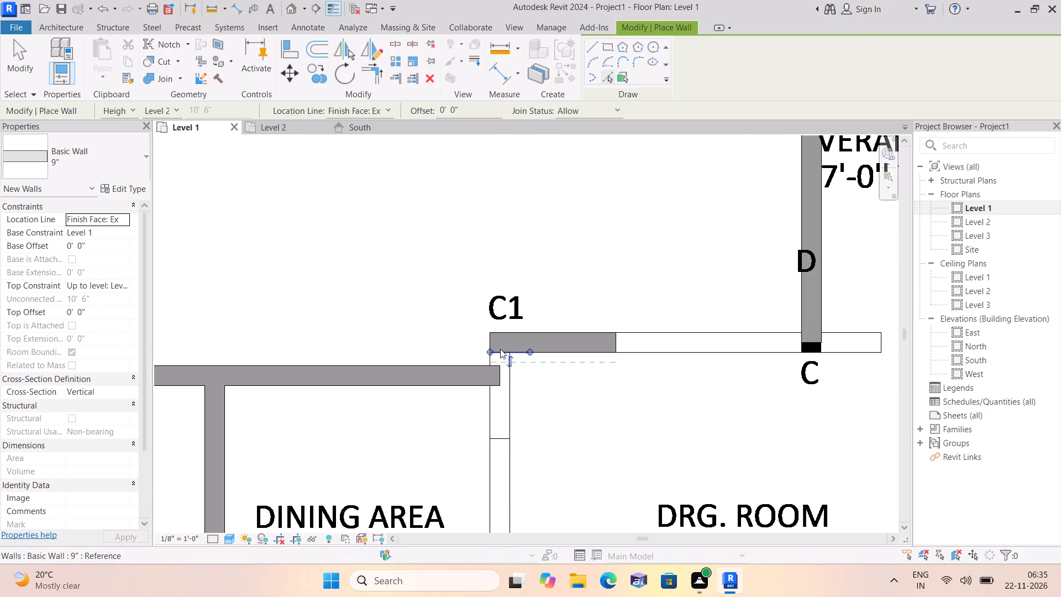
# Place 9" walls up to Level 2 on the three plan pieces between the 10'-0"X12'-9" dining area and the DRG. ROOM.
pyautogui.scroll(-2, 539, 395)
pyautogui.moveTo(539, 395); pyautogui.dragTo(549, 189, button='middle')
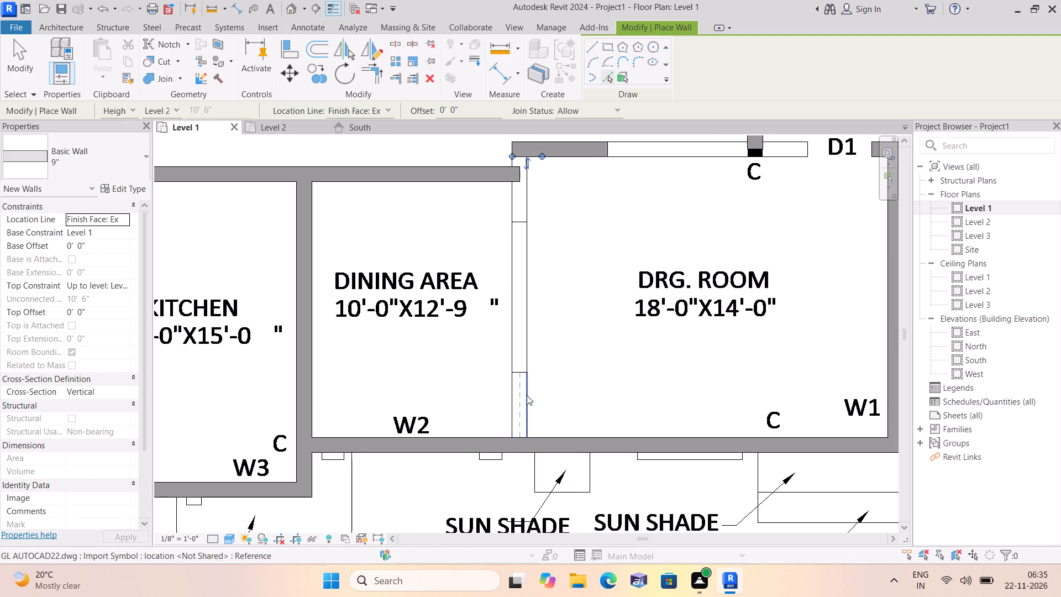
pyautogui.click(535, 375)
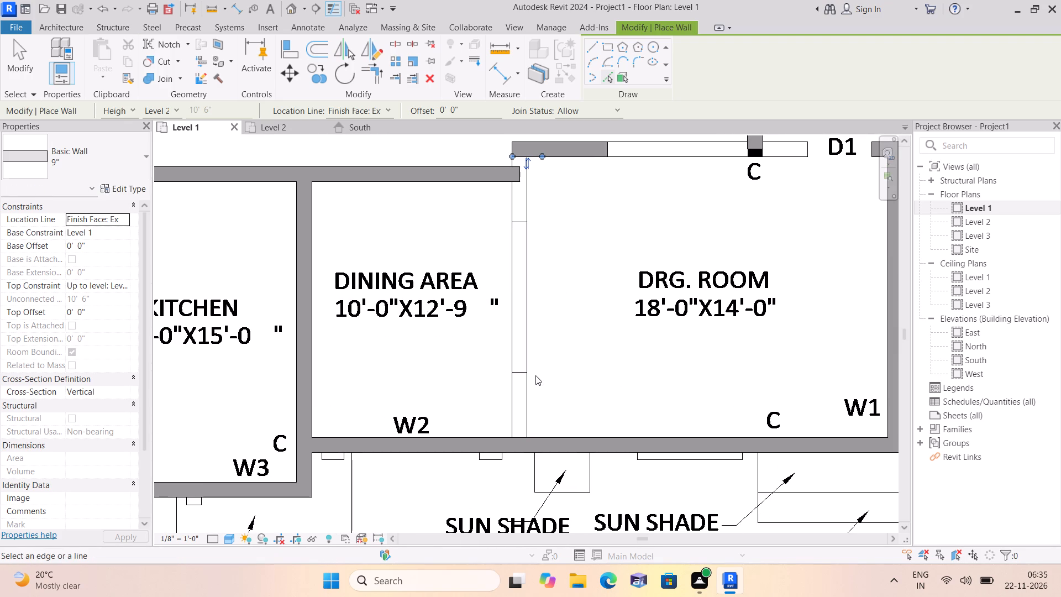
pyautogui.click(531, 377)
pyautogui.click(529, 321)
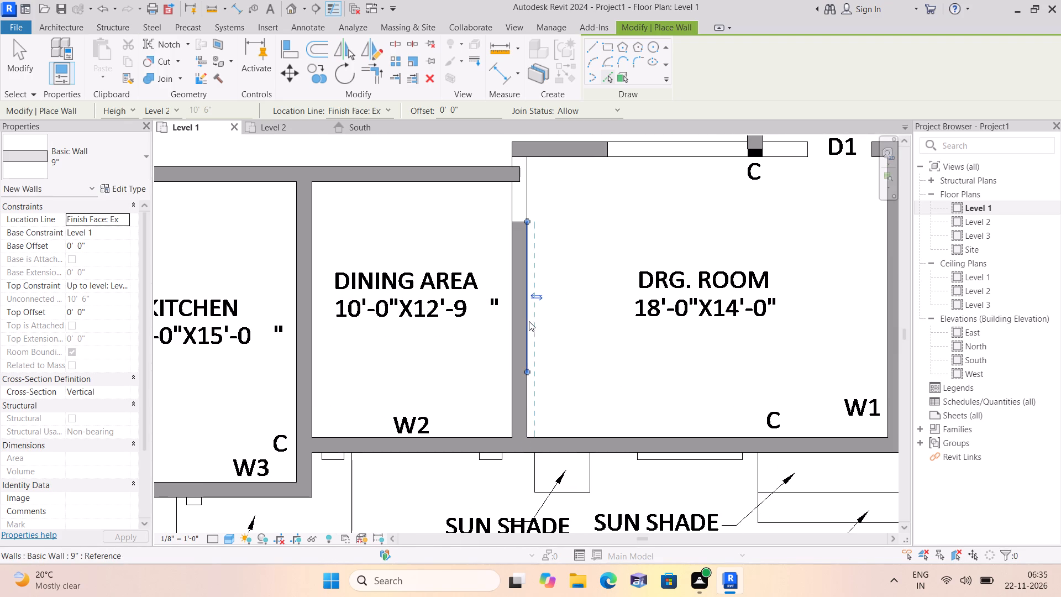
pyautogui.click(533, 191)
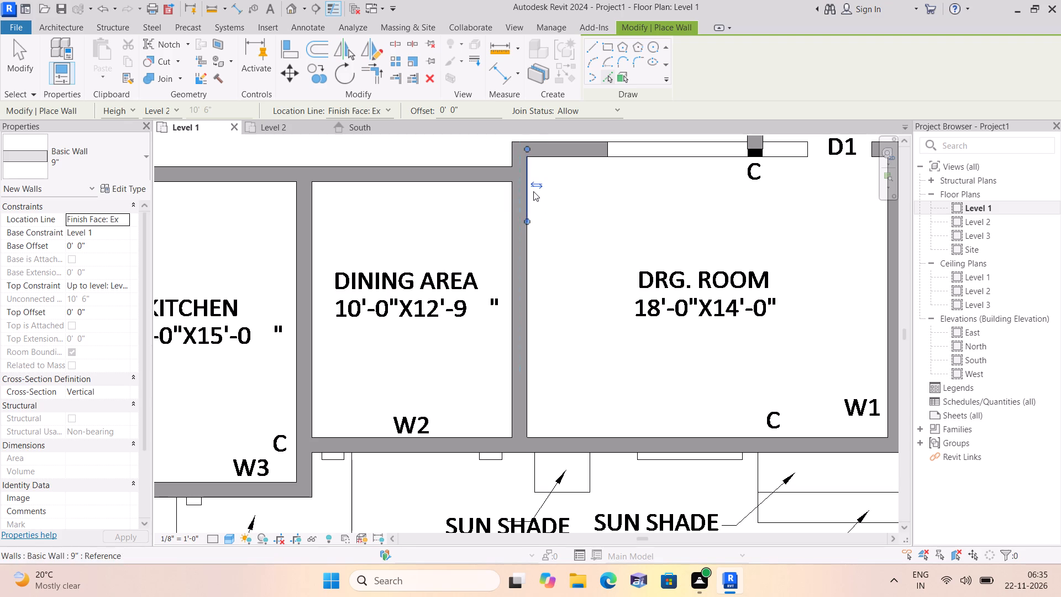
# Place a 9" wall up to Level 2 on the remaining plan line north of the DRG. ROOM, passing the verandha wall to opening D1.
pyautogui.scroll(-1, 615, 189)
pyautogui.moveTo(615, 189); pyautogui.dragTo(497, 283, button='middle')
pyautogui.scroll(-2, 491, 288)
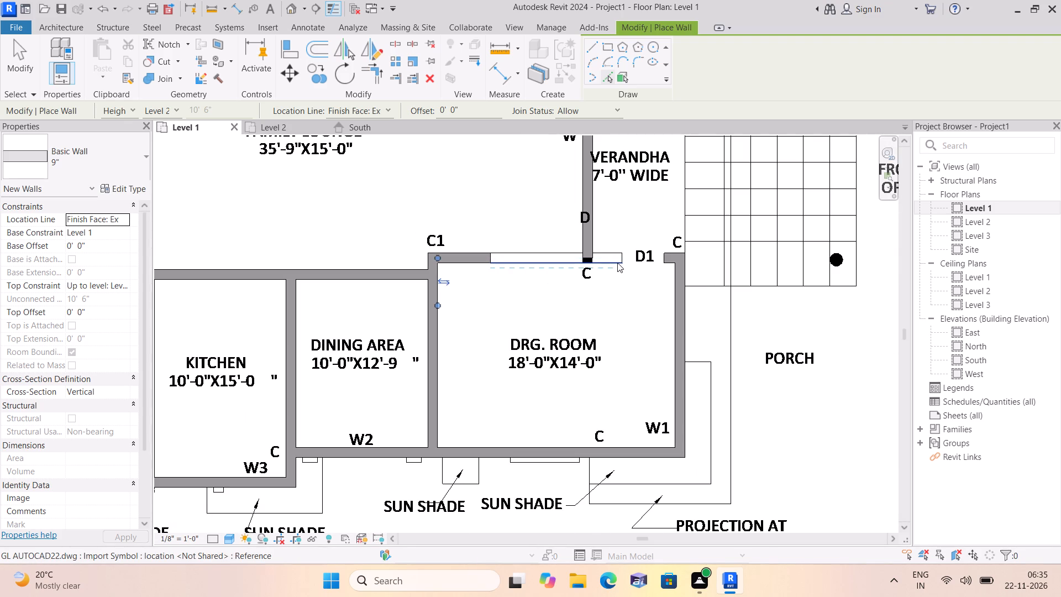
pyautogui.click(611, 266)
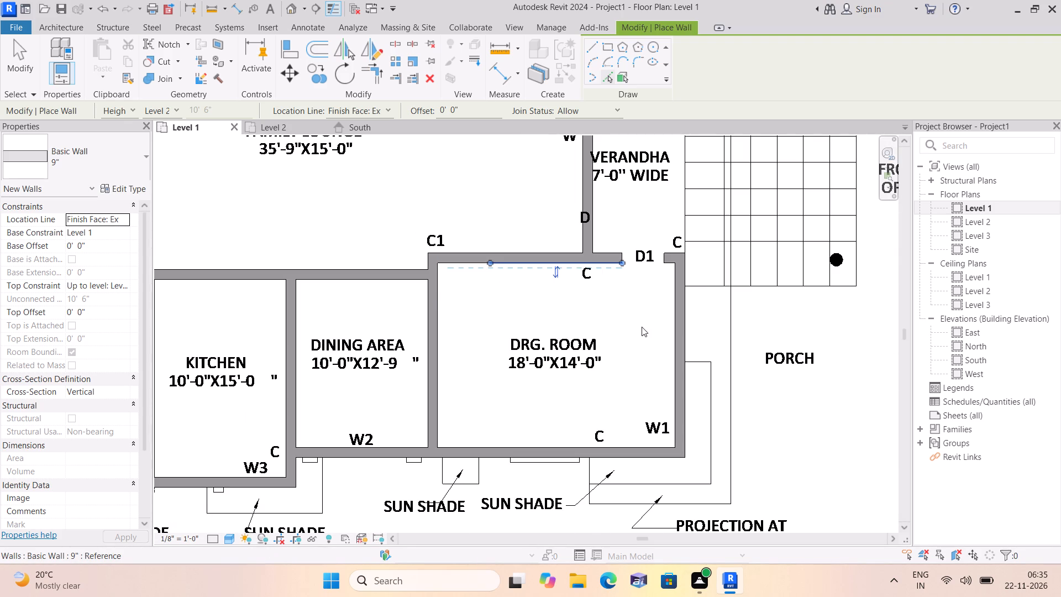
pyautogui.press('Escape')
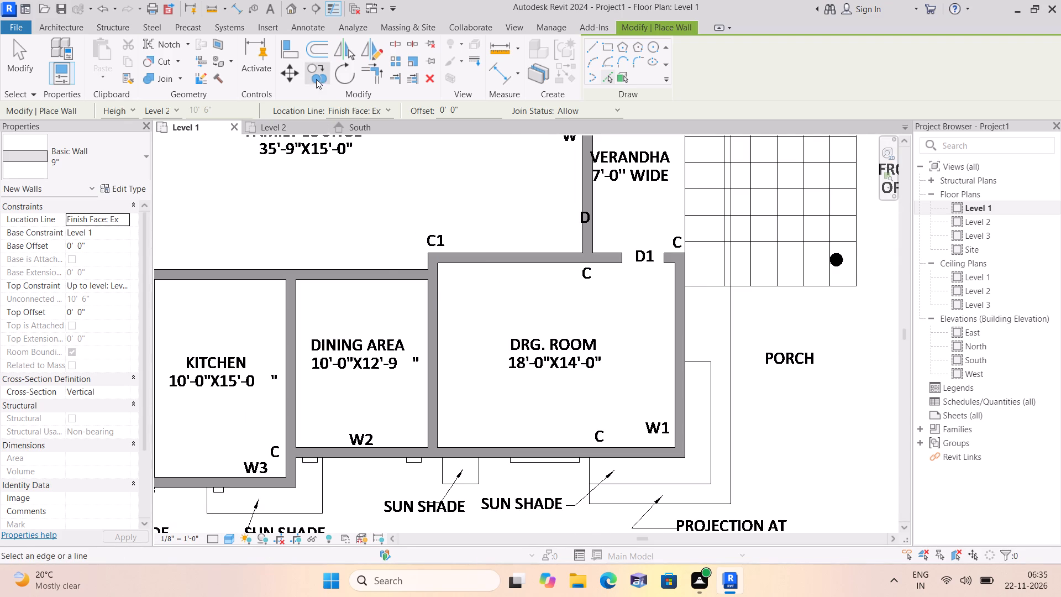
# Join the two wall pieces on either side of D1, north of the DRG. ROOM, using Trim/Extend to Corner.
pyautogui.click(375, 75)
pyautogui.click(605, 261)
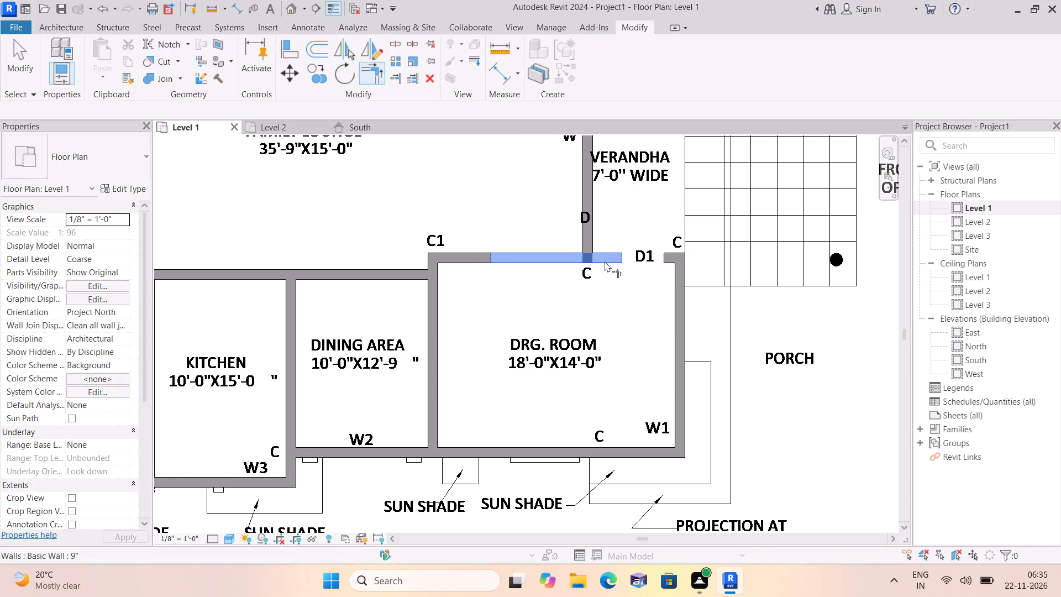
pyautogui.click(669, 254)
pyautogui.press('Escape')
# Place a 4.5" wall up to Level 2 between the store and the 7'-0"X6'-6" washing area, with location line Finish Face: Interior.
pyautogui.scroll(-2, 578, 318)
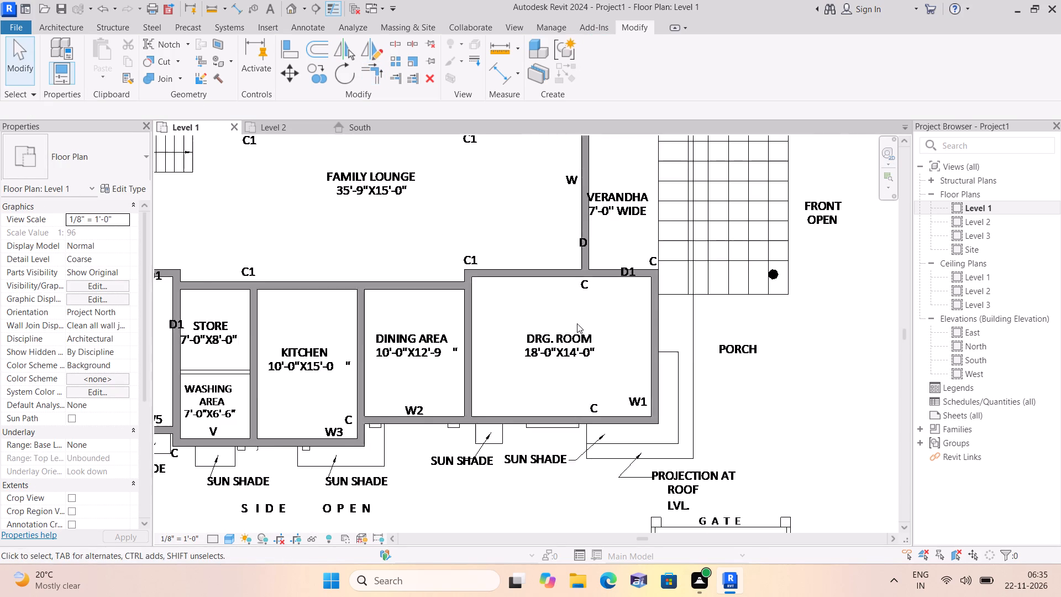
pyautogui.scroll(-3, 576, 324)
pyautogui.moveTo(574, 327); pyautogui.dragTo(648, 349, button='middle')
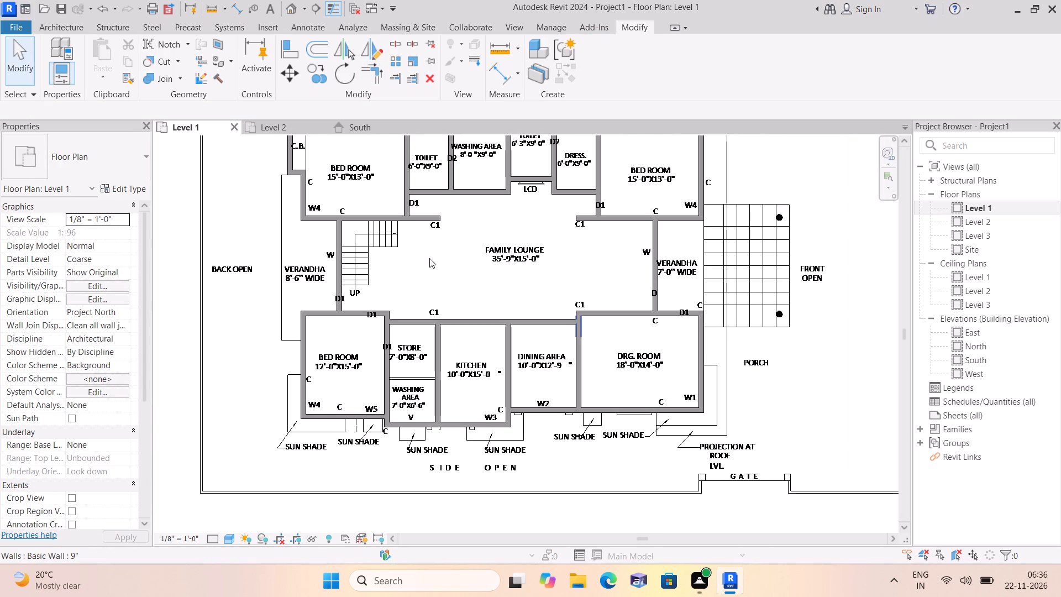
pyautogui.moveTo(413, 243); pyautogui.dragTo(465, 343, button='middle')
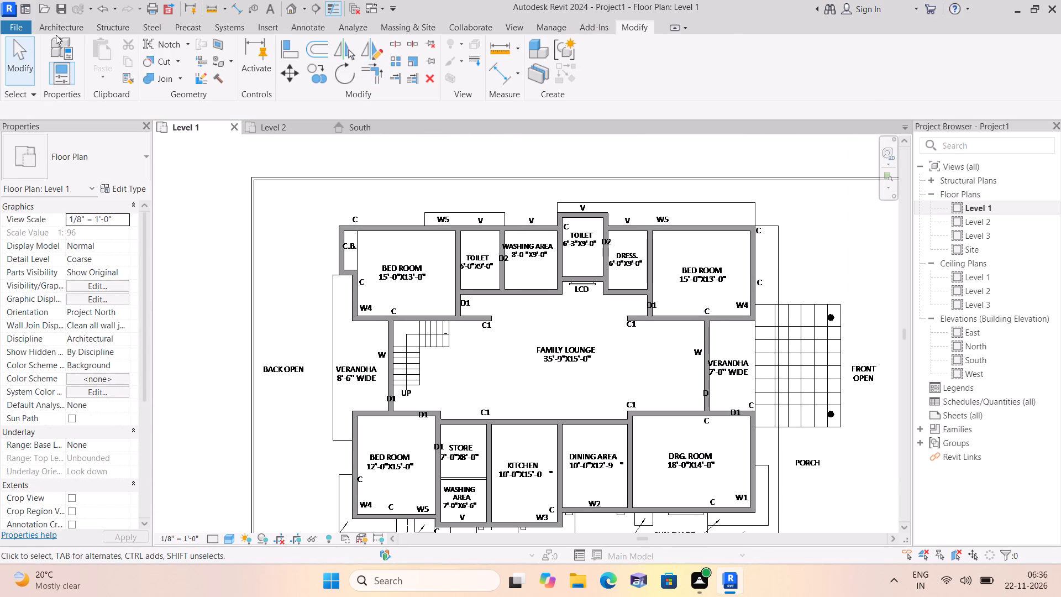
pyautogui.click(61, 22)
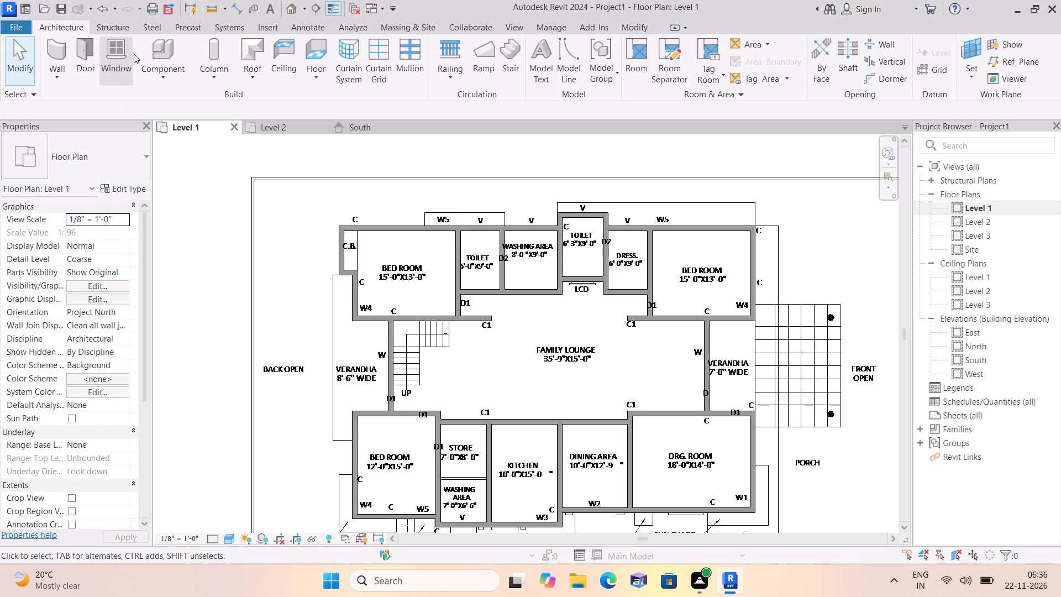
pyautogui.click(65, 24)
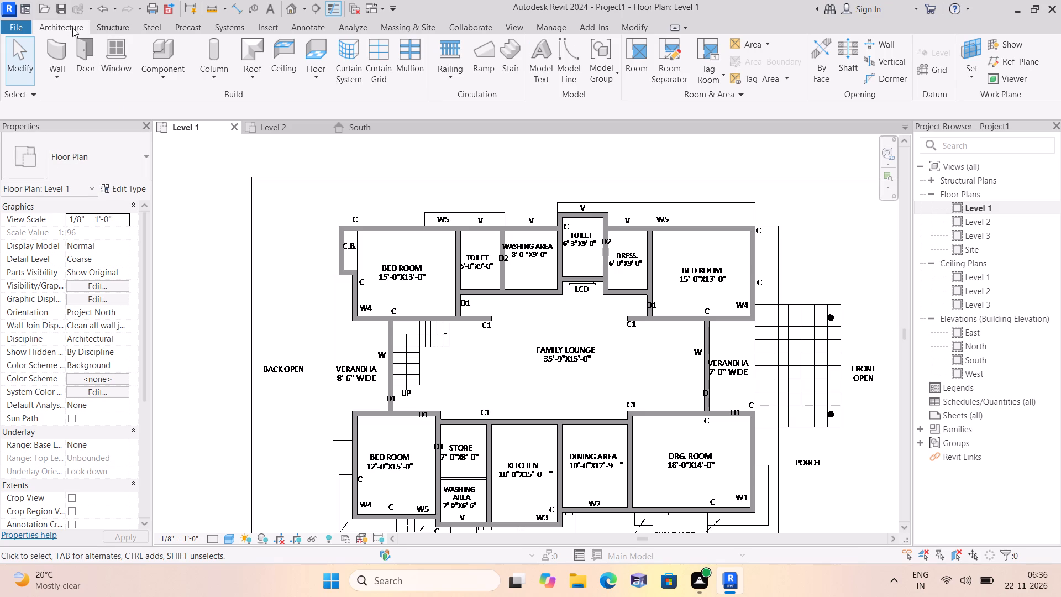
pyautogui.click(72, 28)
pyautogui.click(64, 75)
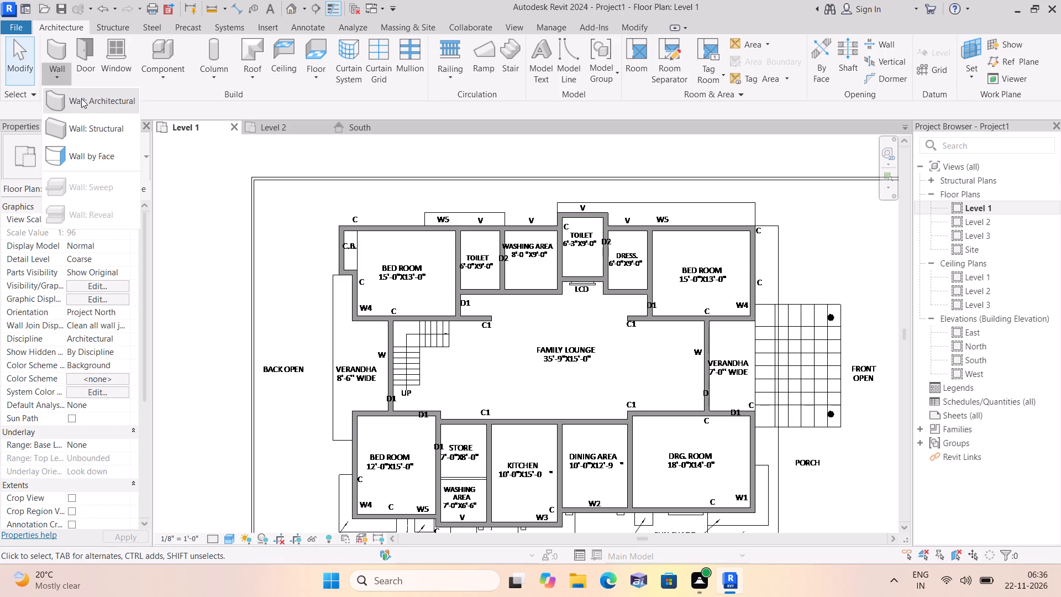
pyautogui.click(87, 101)
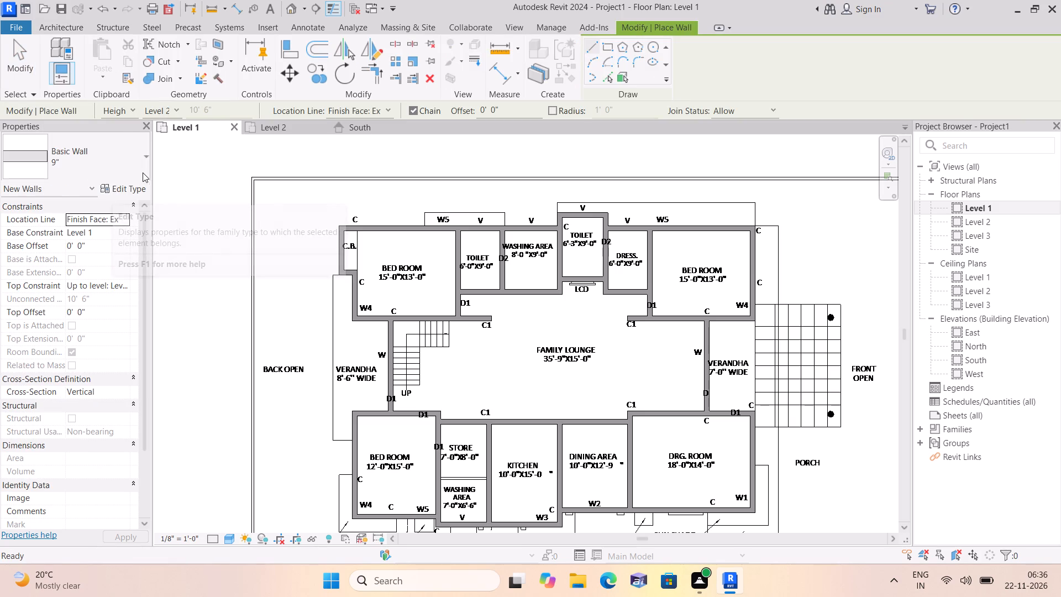
pyautogui.click(146, 155)
pyautogui.scroll(-5, 98, 266)
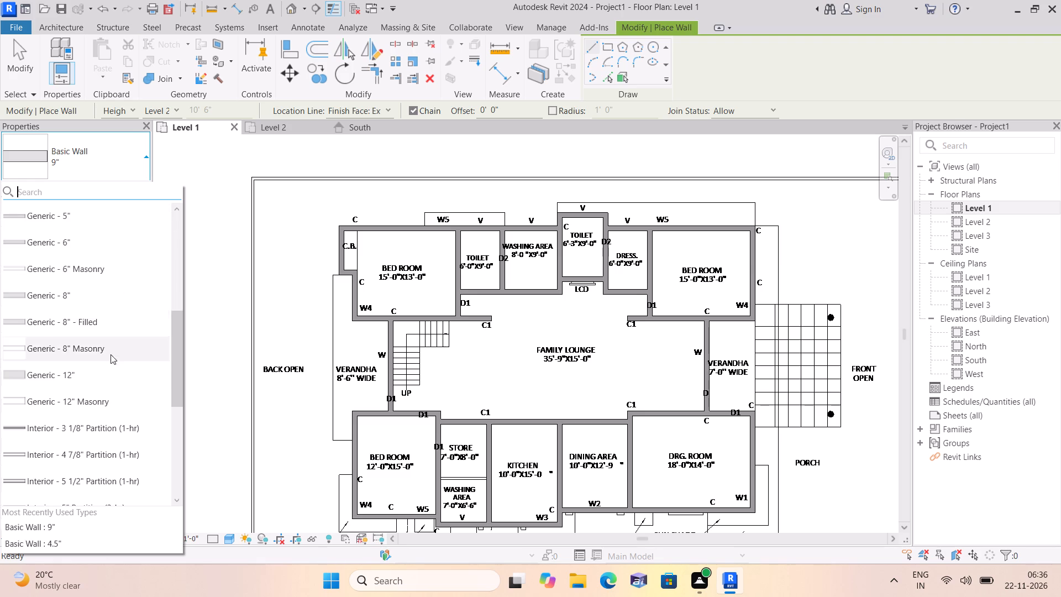
pyautogui.scroll(-12, 111, 354)
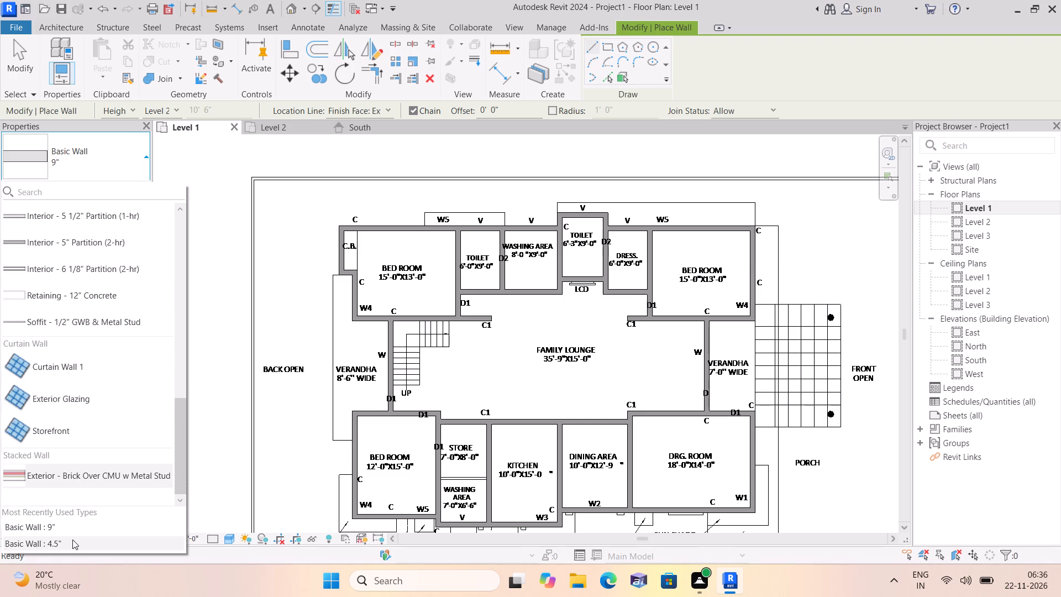
pyautogui.click(72, 540)
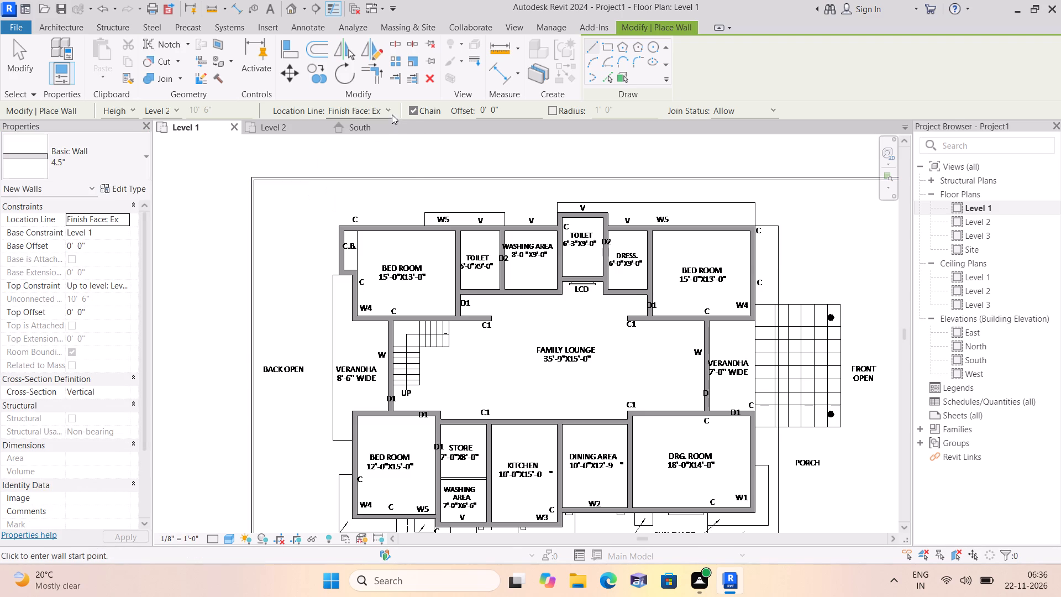
pyautogui.click(392, 108)
pyautogui.click(395, 153)
pyautogui.click(613, 74)
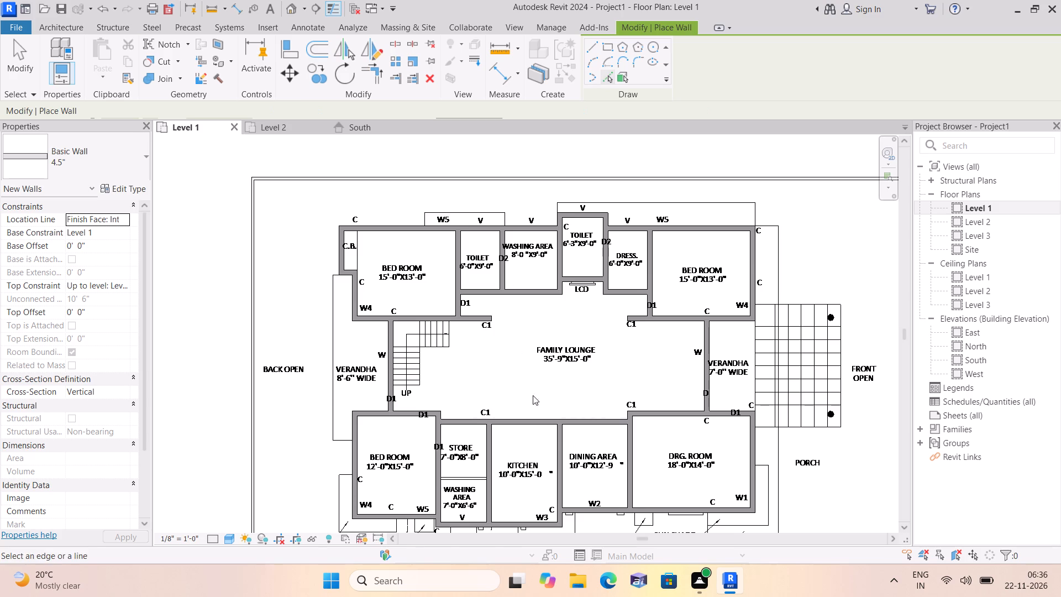
pyautogui.scroll(8, 484, 480)
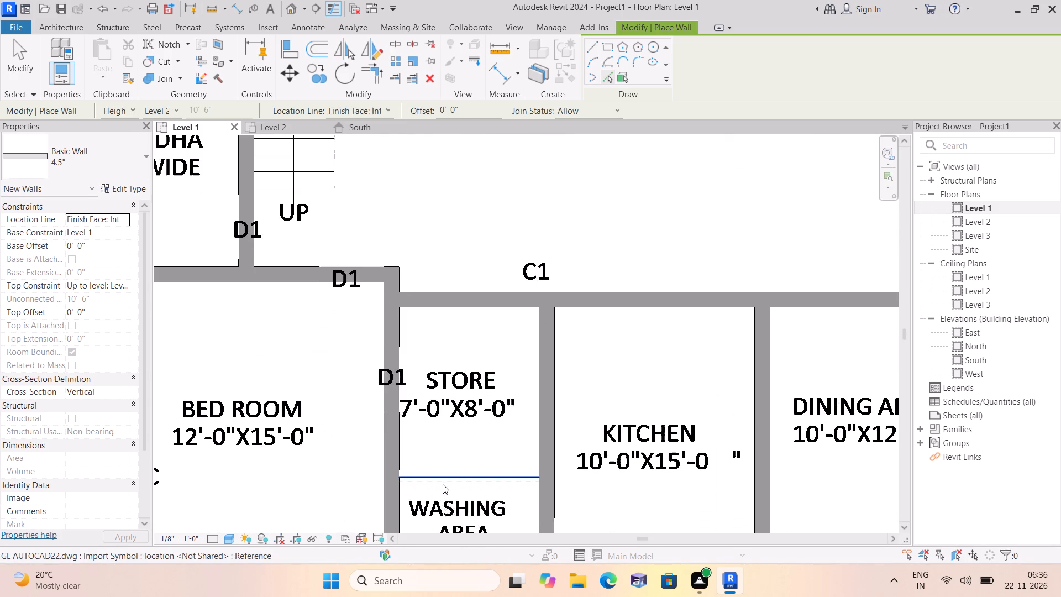
pyautogui.click(443, 476)
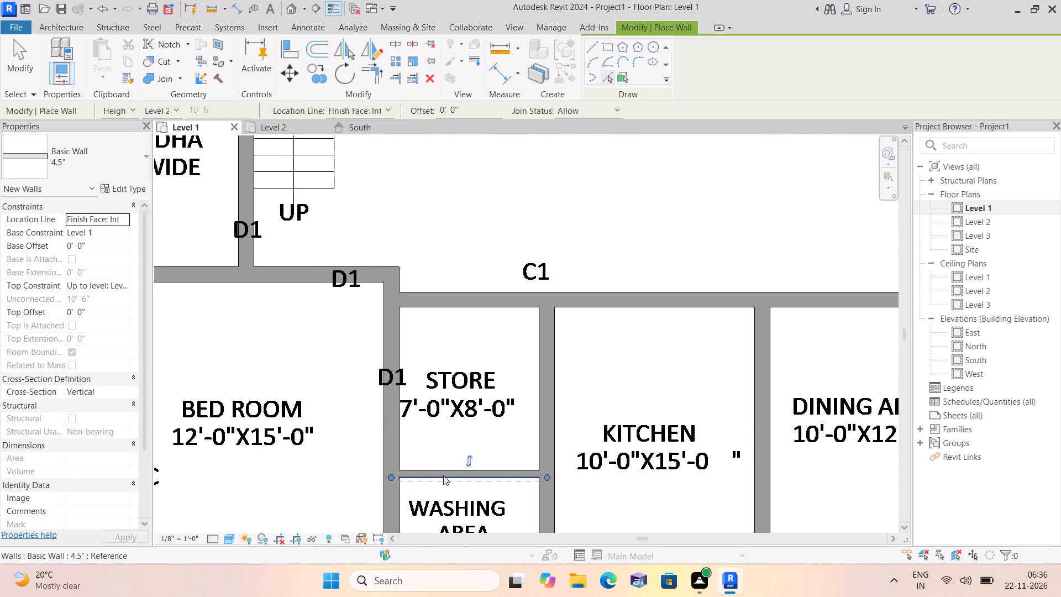
pyautogui.press('Escape')
pyautogui.scroll(-4, 593, 376)
pyautogui.scroll(-3, 569, 300)
pyautogui.scroll(-1, 550, 222)
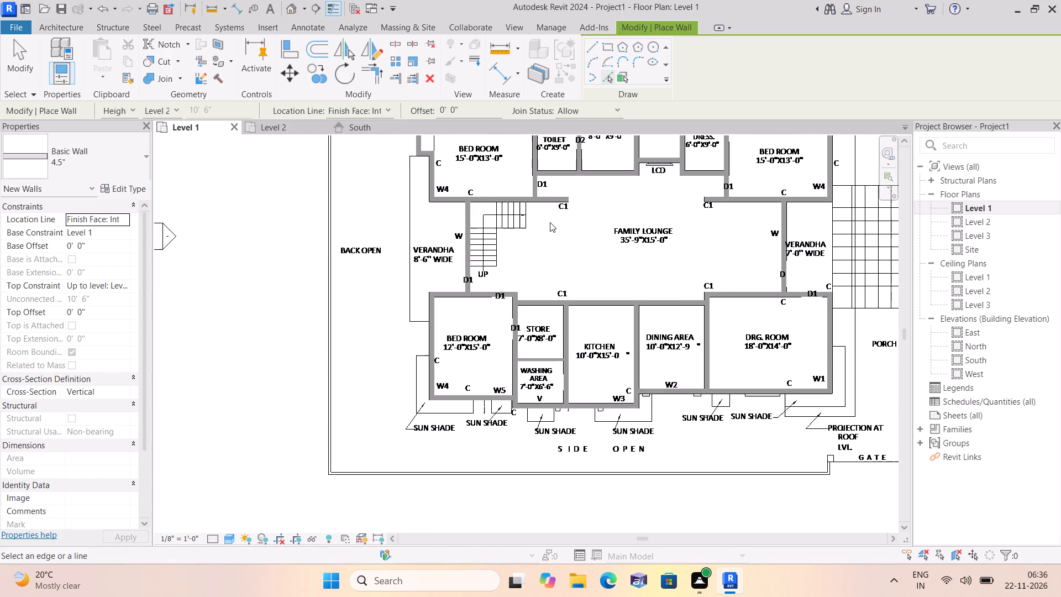
pyautogui.press('Escape')
pyautogui.press('Escape')
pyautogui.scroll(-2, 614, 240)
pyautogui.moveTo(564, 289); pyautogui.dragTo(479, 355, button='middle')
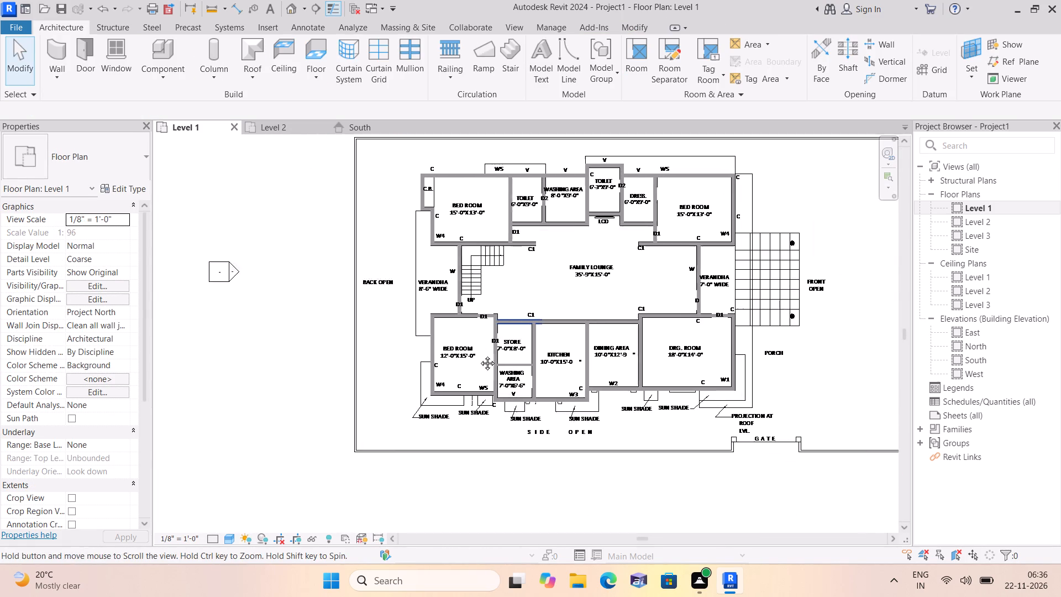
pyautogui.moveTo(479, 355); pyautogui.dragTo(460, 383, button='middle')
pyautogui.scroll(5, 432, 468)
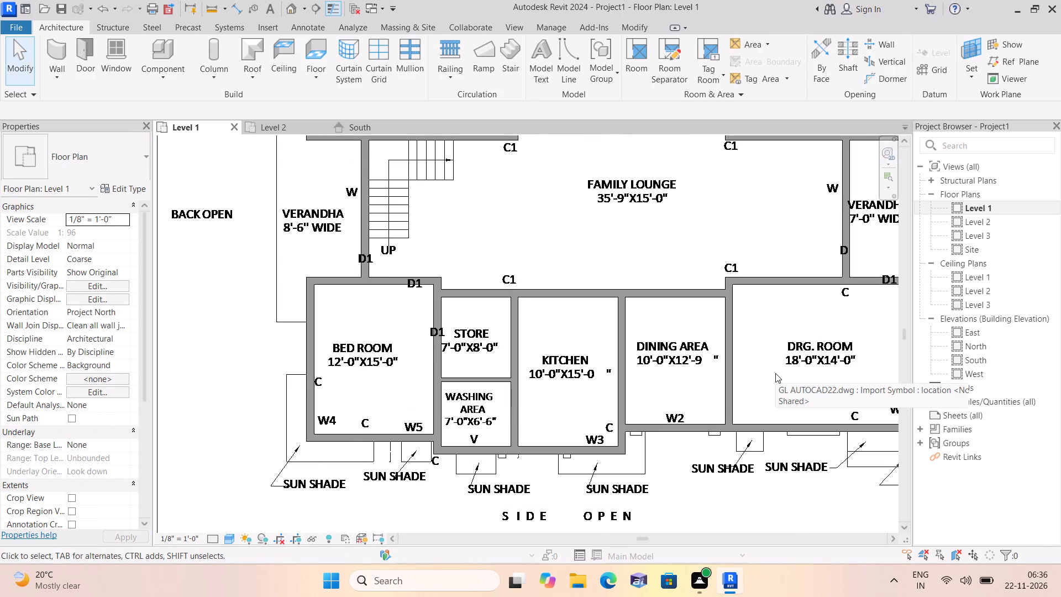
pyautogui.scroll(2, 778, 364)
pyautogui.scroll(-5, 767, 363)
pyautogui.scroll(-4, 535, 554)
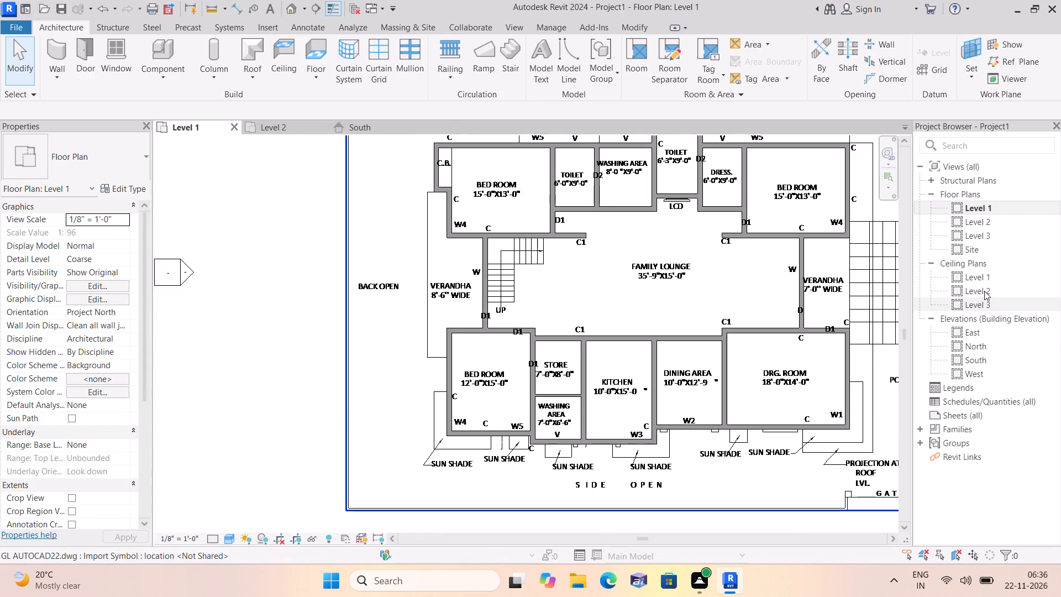
# Open the default 3D view of the house and change its visual style to show the walls with filled surfaces.
pyautogui.click(299, 4)
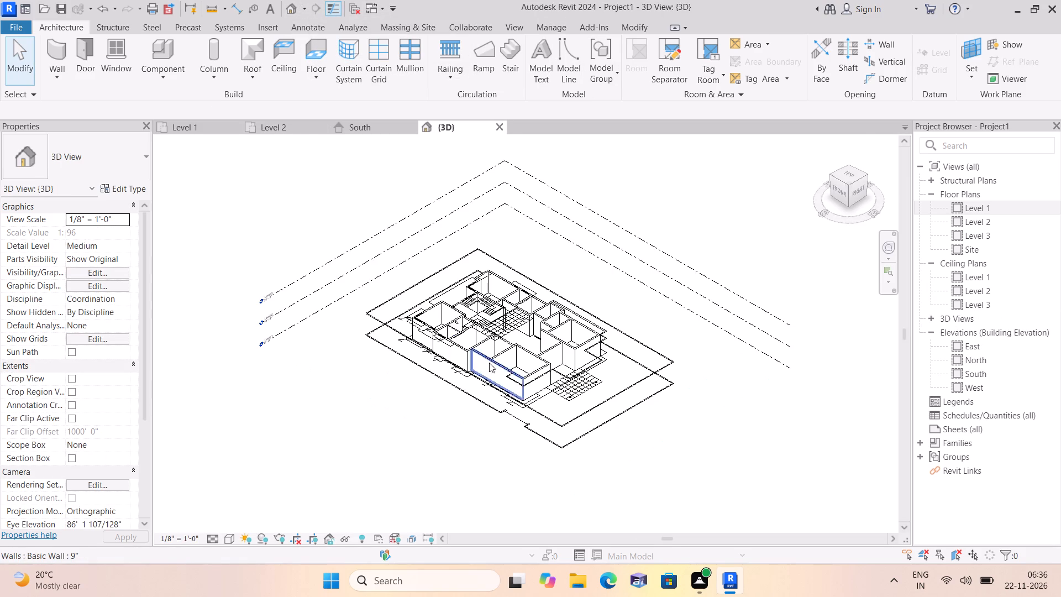
pyautogui.scroll(8, 492, 368)
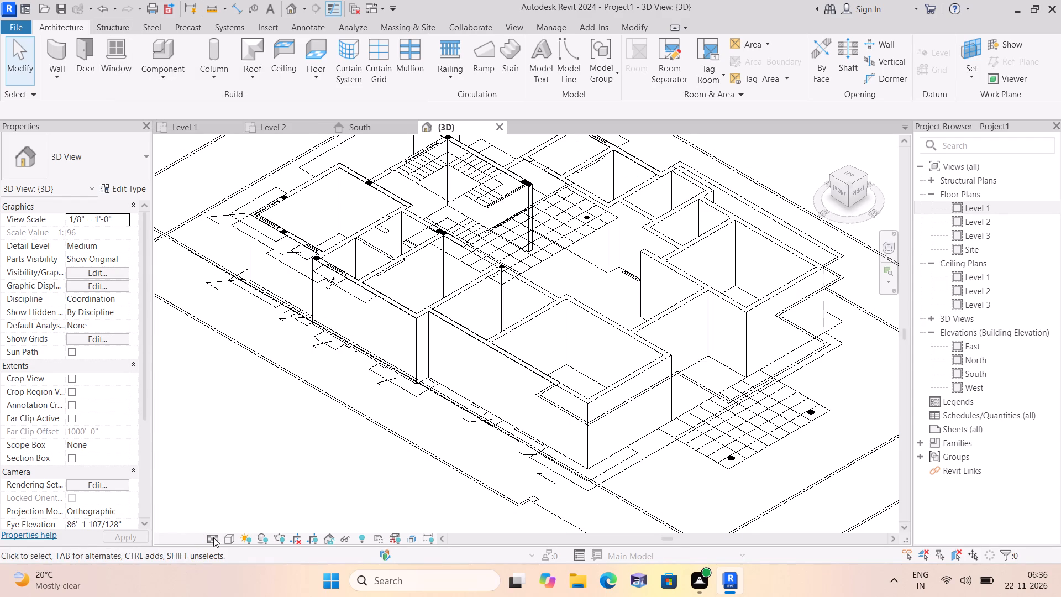
pyautogui.click(230, 537)
pyautogui.click(279, 510)
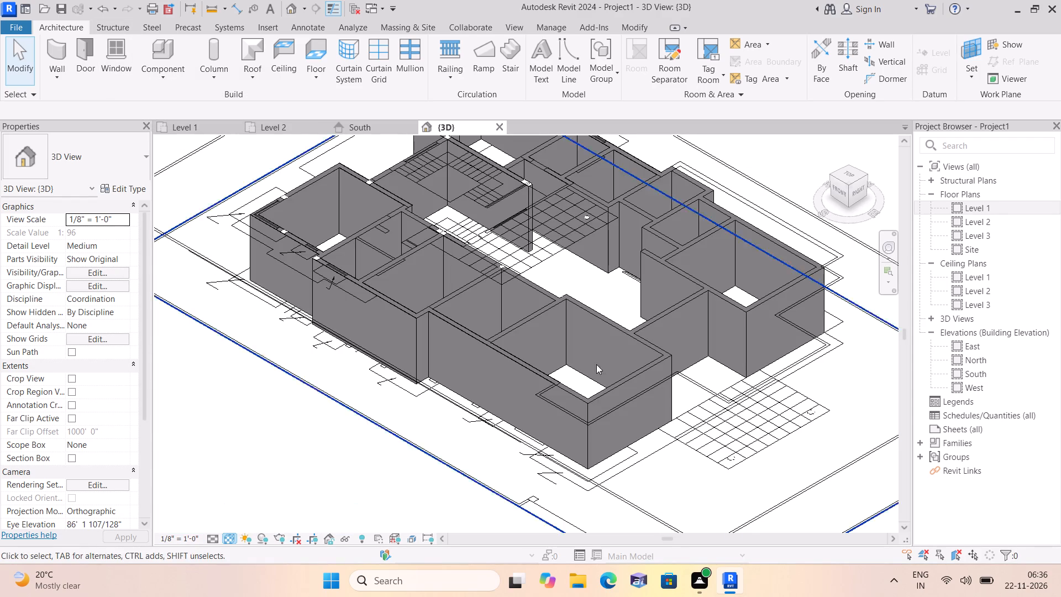
# Examine the Level 1 walls in 3D around the DRG. ROOM, the 12'-0"X15'-0" bedroom and the staircase.
pyautogui.scroll(6, 742, 321)
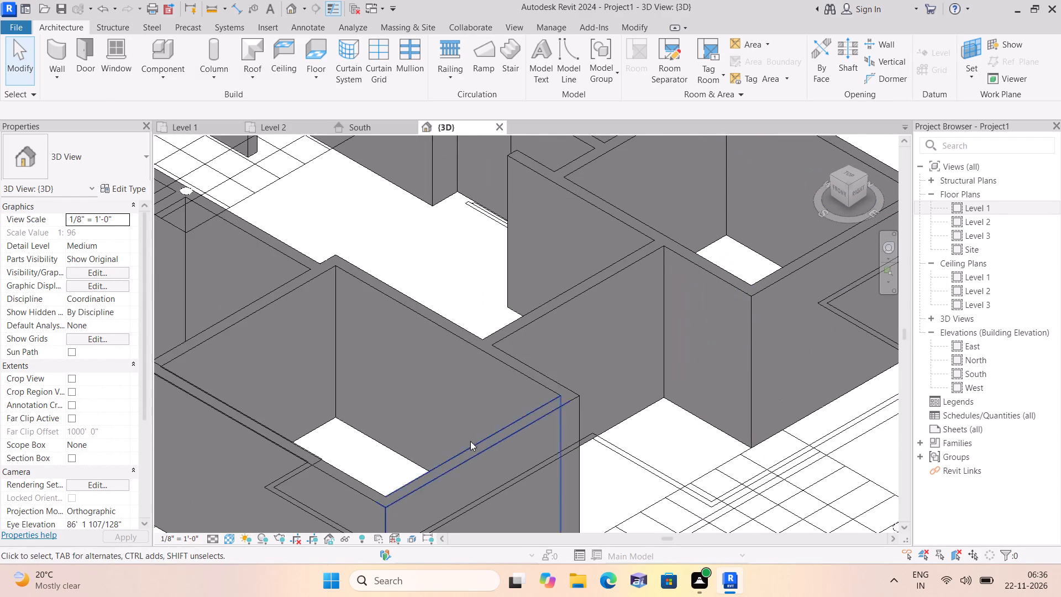
pyautogui.scroll(-6, 450, 439)
pyautogui.moveTo(302, 392); pyautogui.dragTo(546, 418, button='middle')
pyautogui.scroll(3, 345, 312)
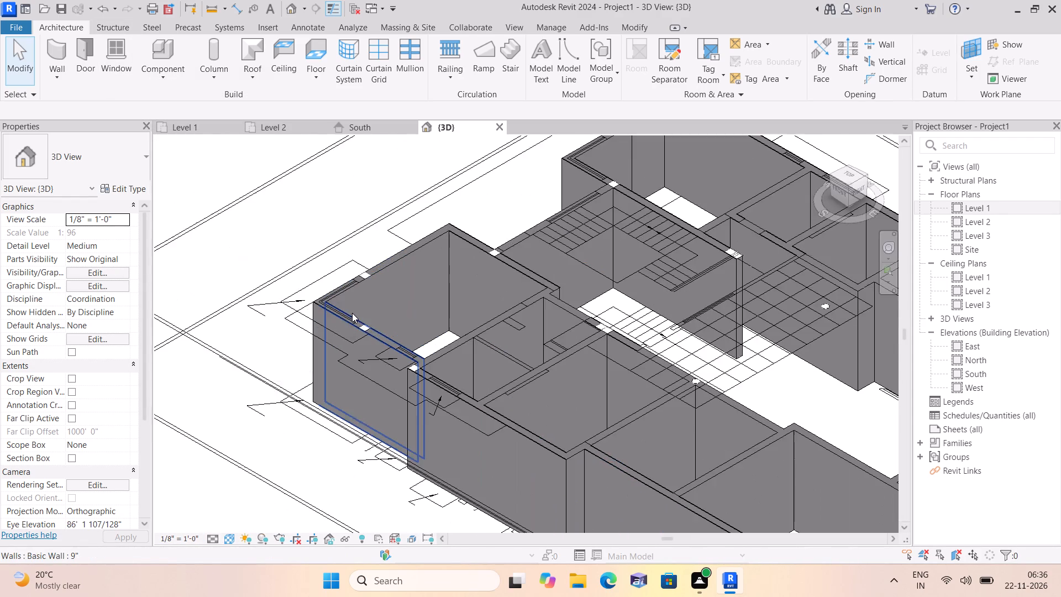
pyautogui.scroll(10, 374, 322)
pyautogui.scroll(-3, 372, 335)
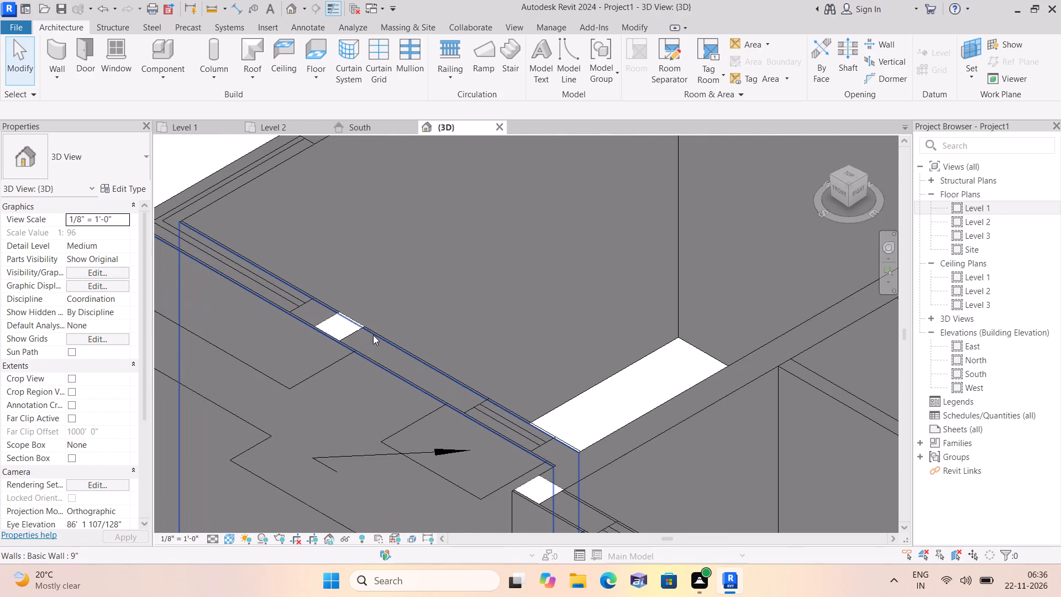
pyautogui.scroll(-6, 373, 335)
pyautogui.scroll(1, 559, 228)
pyautogui.moveTo(551, 238); pyautogui.dragTo(362, 318, button='middle')
pyautogui.scroll(-4, 362, 318)
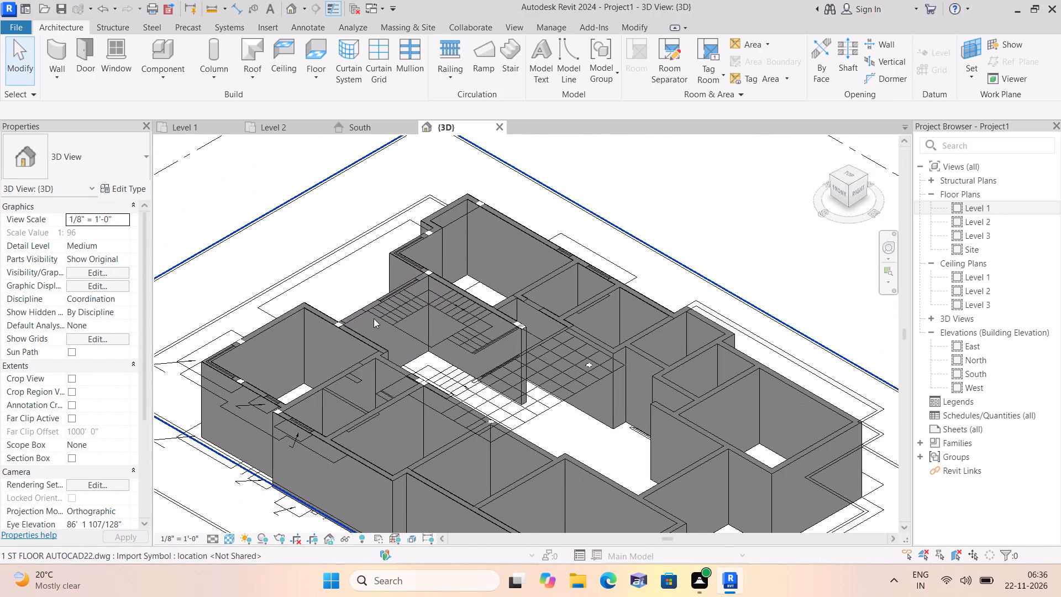
# In the Level 1 plan, place 4.5" wall pieces up to Level 2 on the two small projections south of the washing area and kitchen.
pyautogui.click(186, 126)
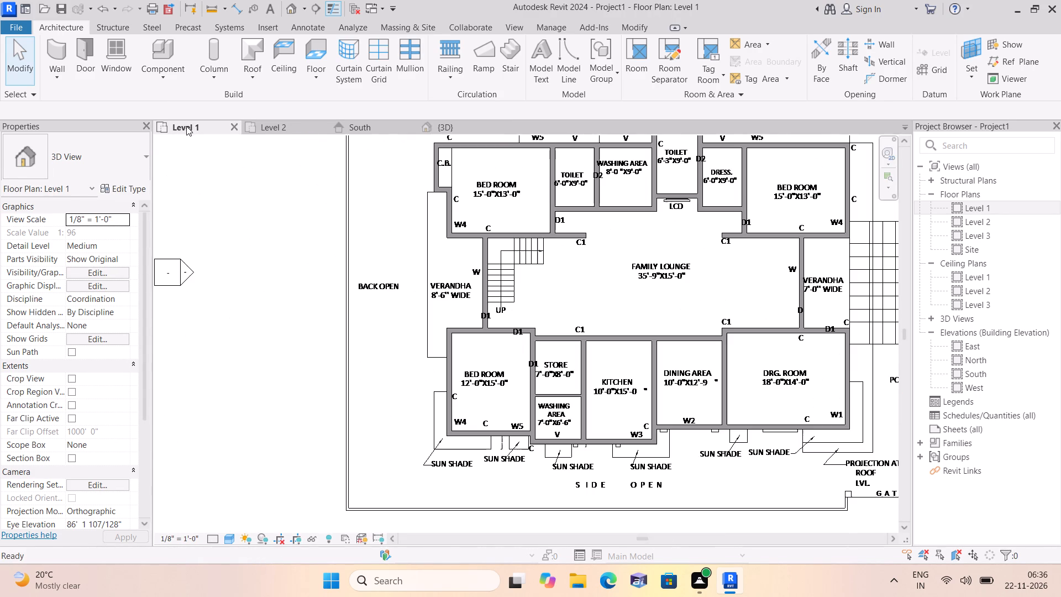
pyautogui.scroll(6, 558, 456)
pyautogui.moveTo(611, 432); pyautogui.dragTo(569, 380, button='middle')
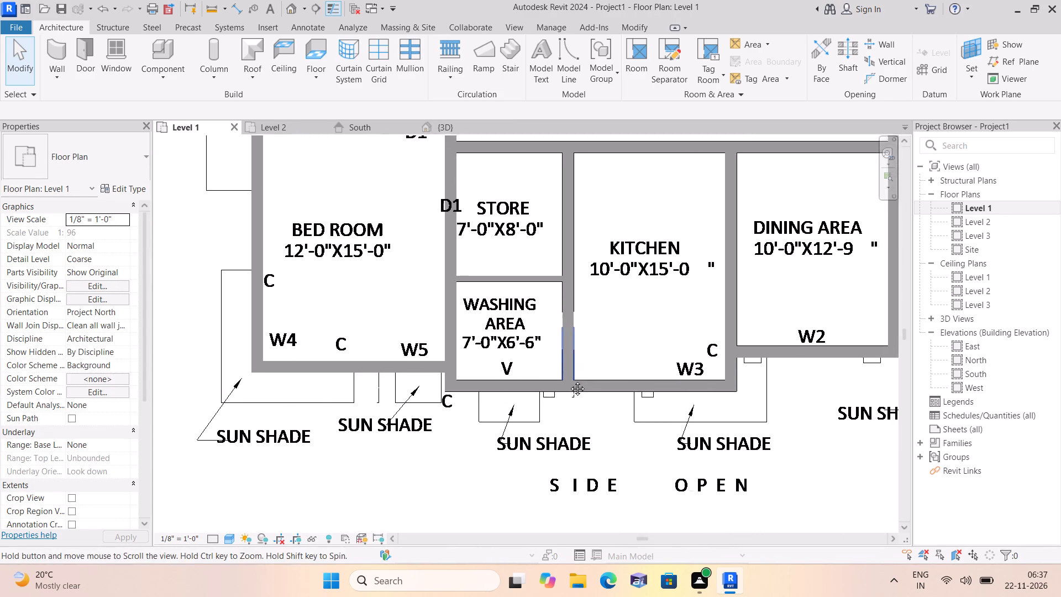
pyautogui.scroll(1, 569, 380)
pyautogui.moveTo(569, 380); pyautogui.dragTo(569, 380, button='middle')
pyautogui.click(54, 76)
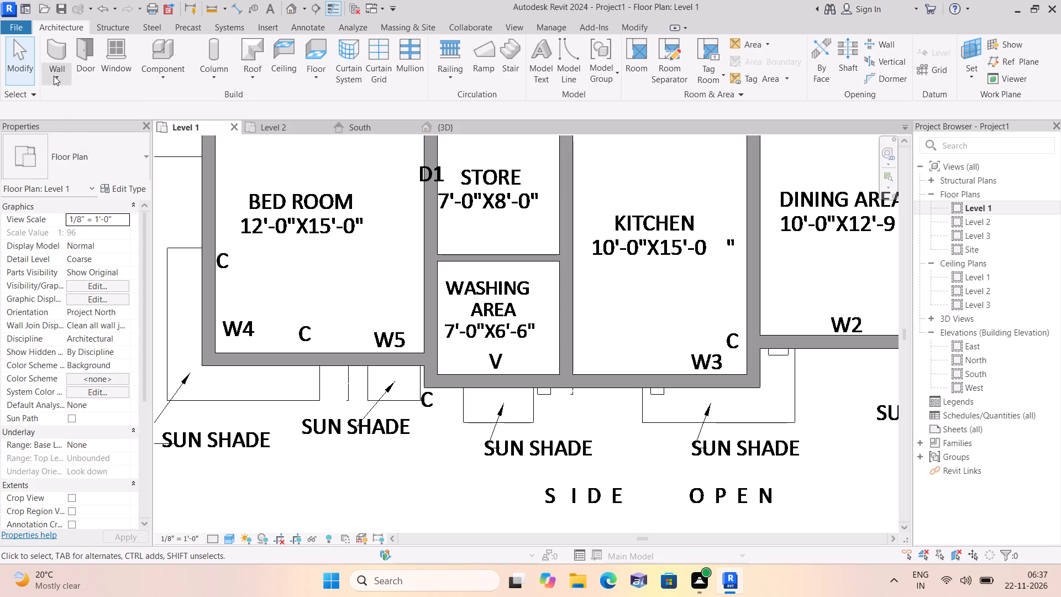
pyautogui.click(93, 97)
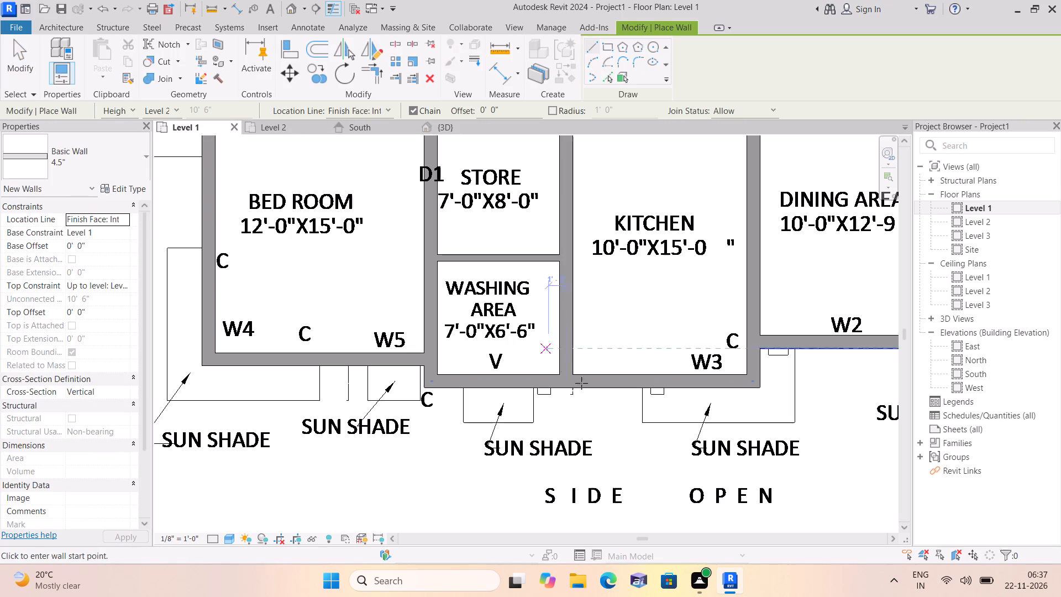
pyautogui.scroll(7, 559, 406)
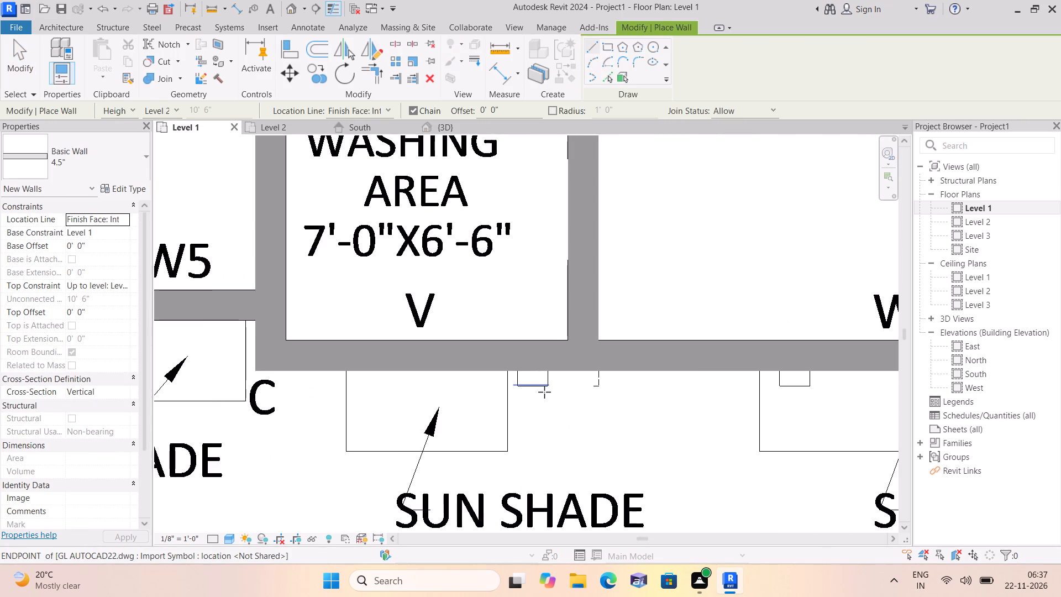
pyautogui.click(610, 75)
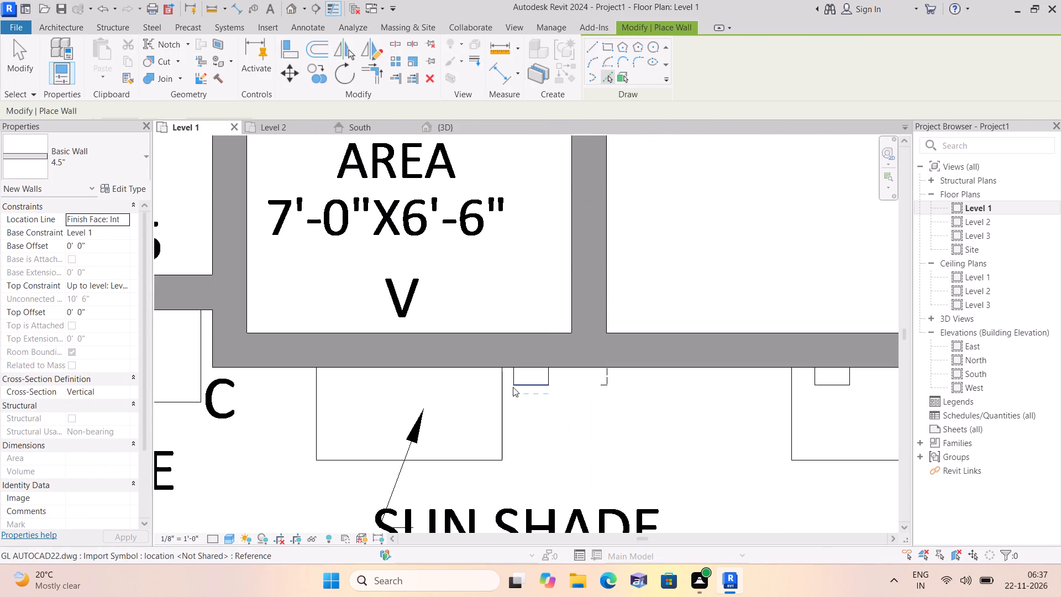
pyautogui.click(524, 381)
pyautogui.scroll(-2, 621, 395)
pyautogui.moveTo(616, 396); pyautogui.dragTo(489, 406, button='middle')
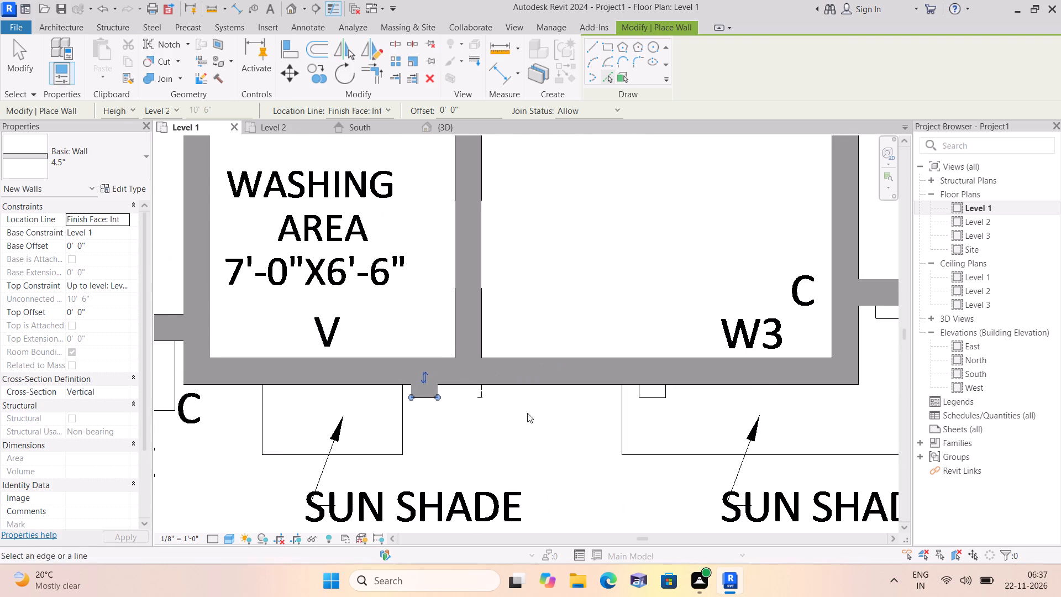
pyautogui.click(650, 394)
# Place 4.5" wall pieces up to Level 2 on the two small projections outside the DINING AREA's south wall, flanking window W2.
pyautogui.moveTo(712, 399); pyautogui.dragTo(562, 440, button='middle')
pyautogui.scroll(-1, 712, 399)
pyautogui.scroll(-4, 558, 439)
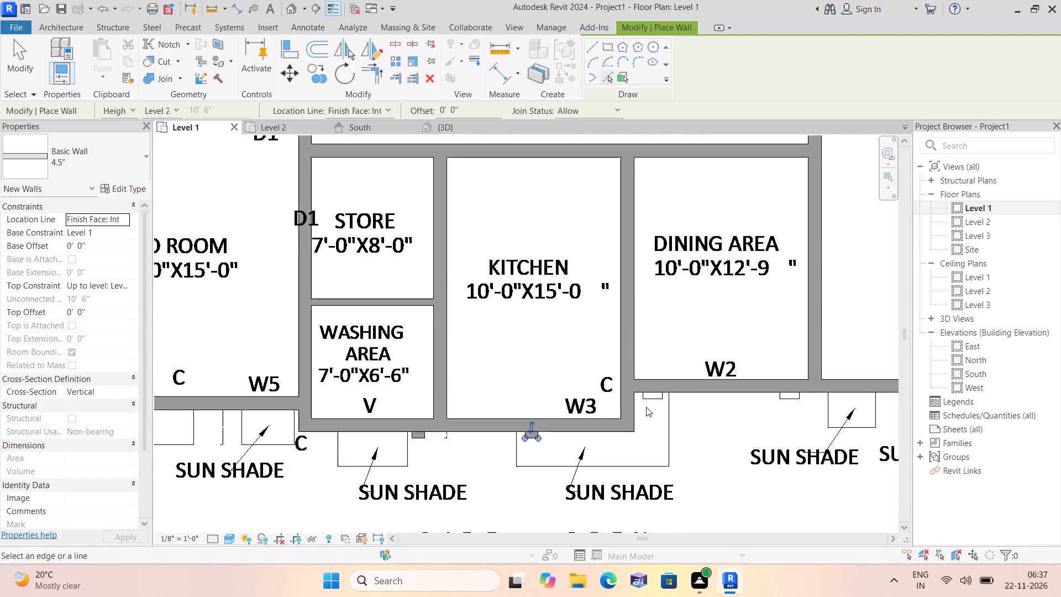
pyautogui.scroll(3, 649, 403)
pyautogui.click(660, 394)
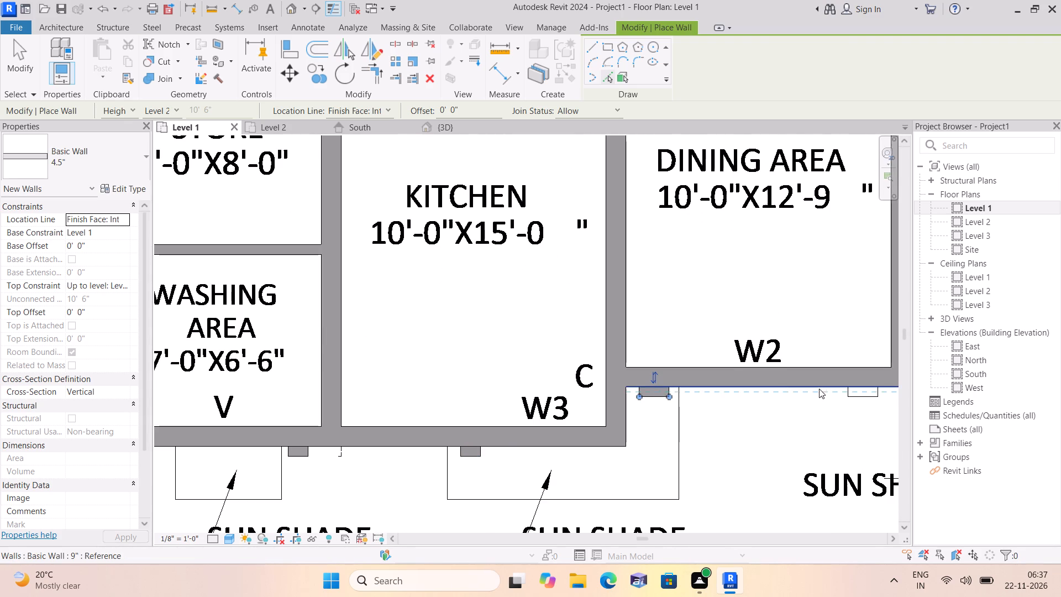
pyautogui.scroll(-1, 812, 390)
pyautogui.moveTo(809, 390); pyautogui.dragTo(588, 418, button='middle')
pyautogui.scroll(1, 616, 413)
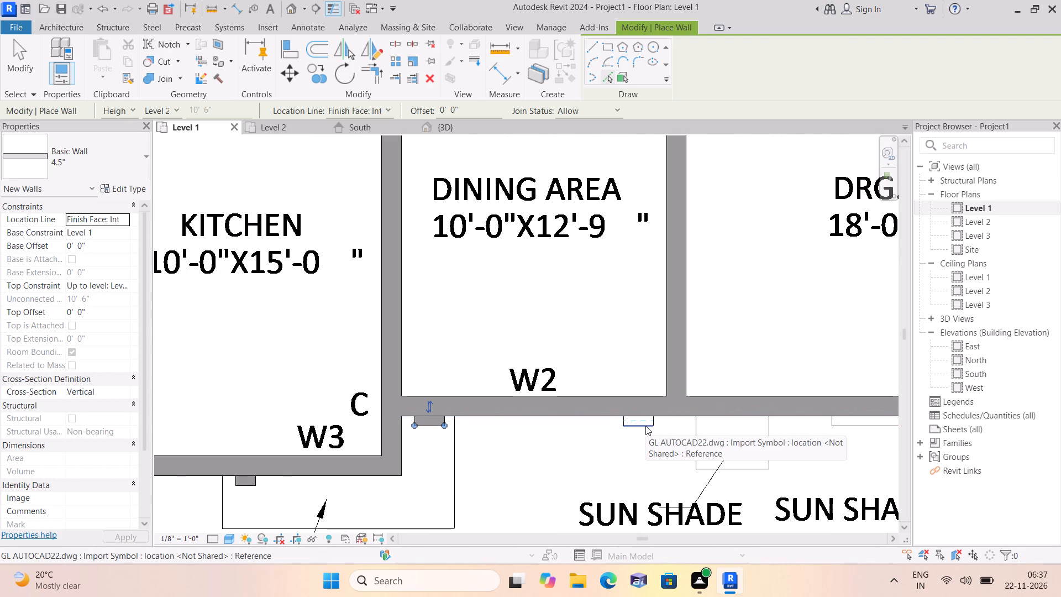
pyautogui.click(645, 426)
# Change the type for new walls to Basic Wall 9".
pyautogui.scroll(-6, 647, 427)
pyautogui.moveTo(647, 428); pyautogui.dragTo(605, 425, button='middle')
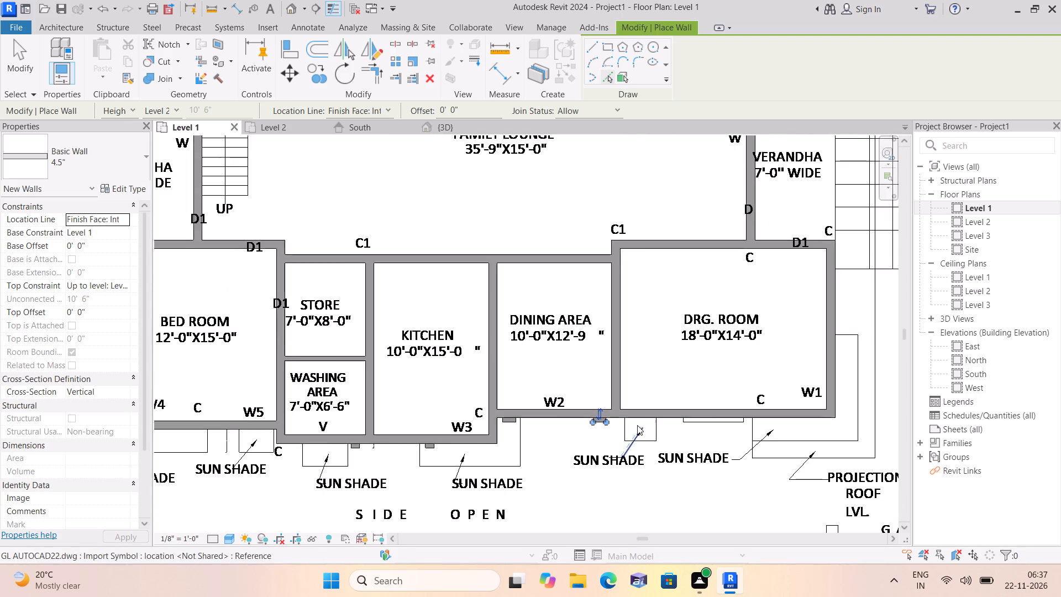
pyautogui.scroll(-3, 637, 425)
pyautogui.moveTo(450, 264); pyautogui.dragTo(533, 438, button='middle')
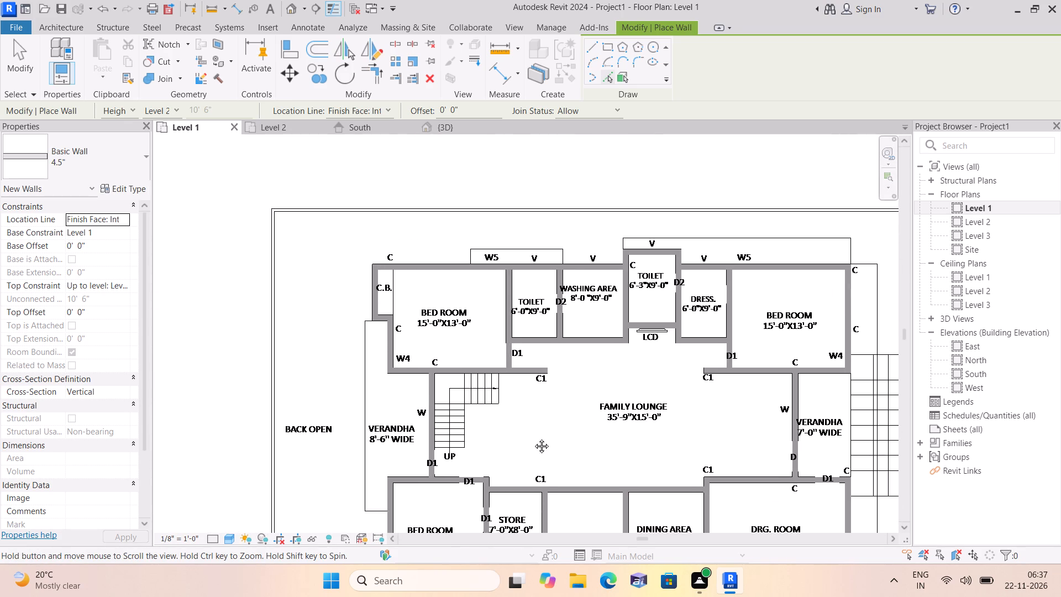
pyautogui.moveTo(533, 438); pyautogui.dragTo(524, 261, button='middle')
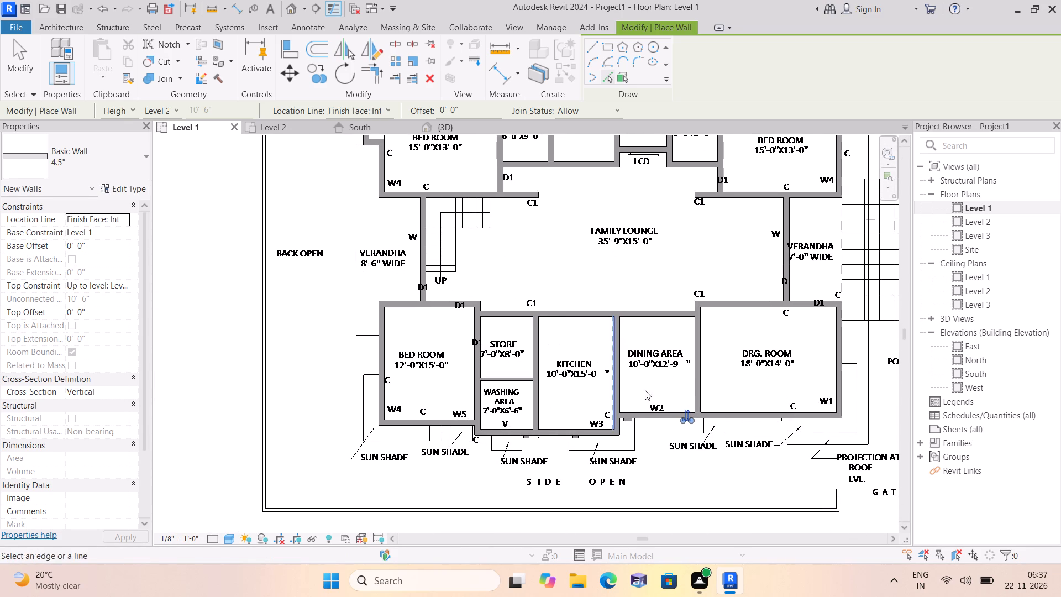
pyautogui.scroll(5, 713, 435)
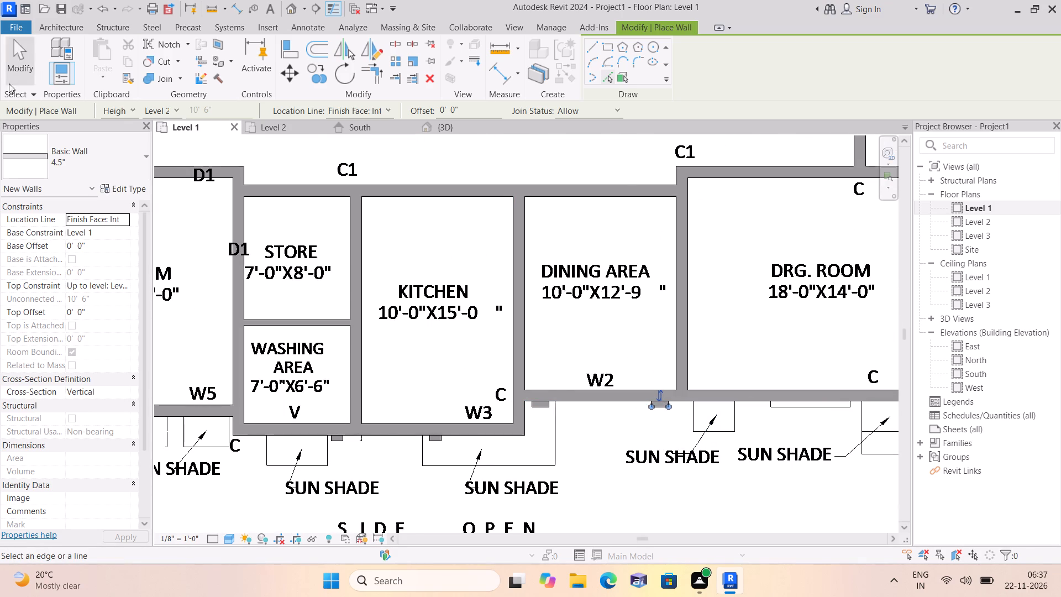
pyautogui.click(148, 150)
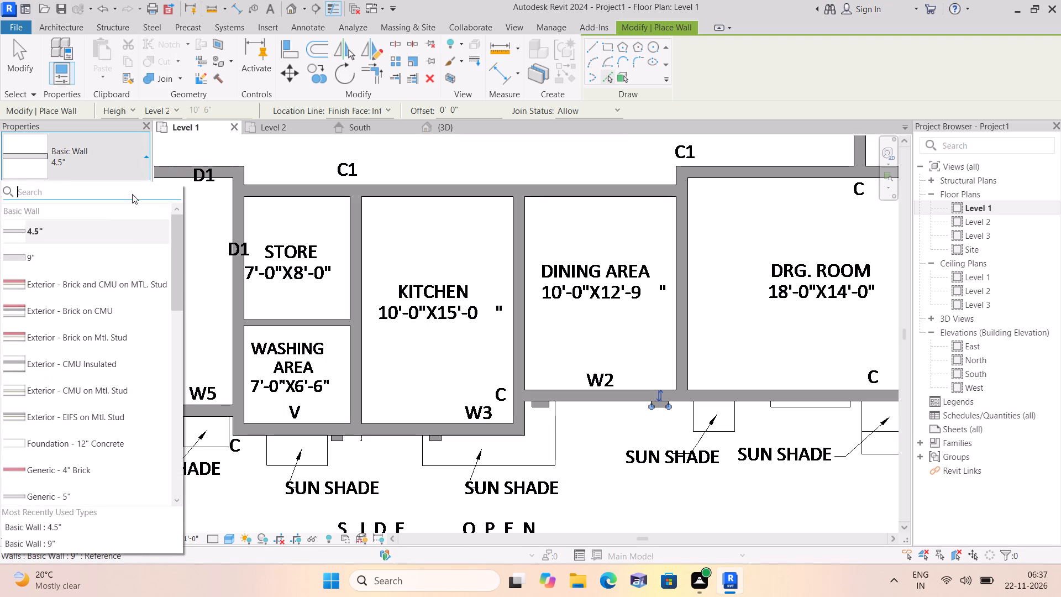
pyautogui.click(58, 265)
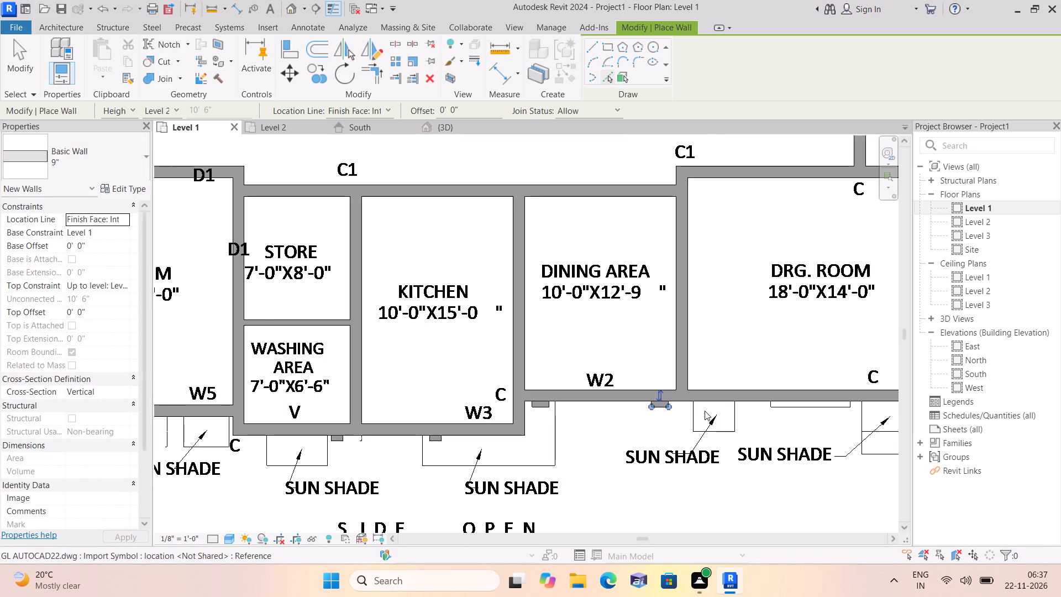
pyautogui.scroll(-4, 705, 411)
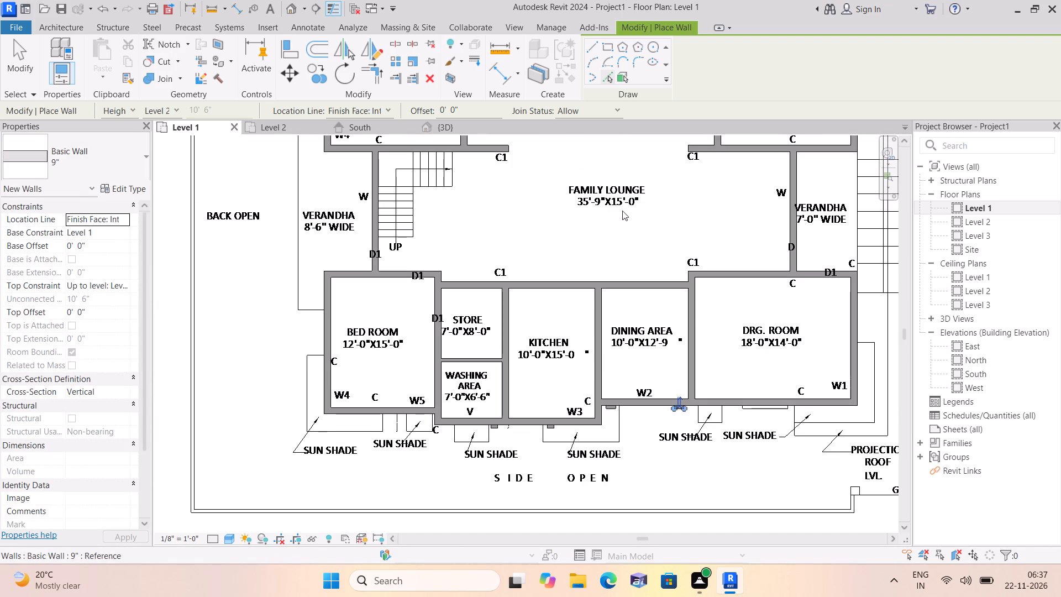
pyautogui.press('Escape')
# Inspect the wall corner between the 12'-0"X15'-0" bedroom and the 7'-0"X6'-6" washing area in the 3D view.
pyautogui.click(444, 131)
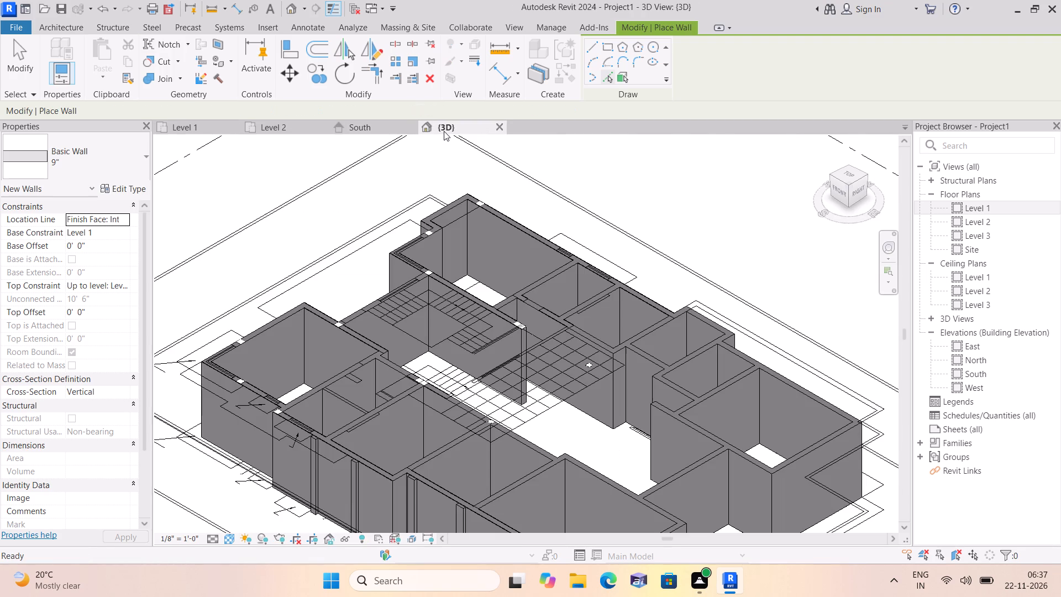
pyautogui.scroll(8, 287, 436)
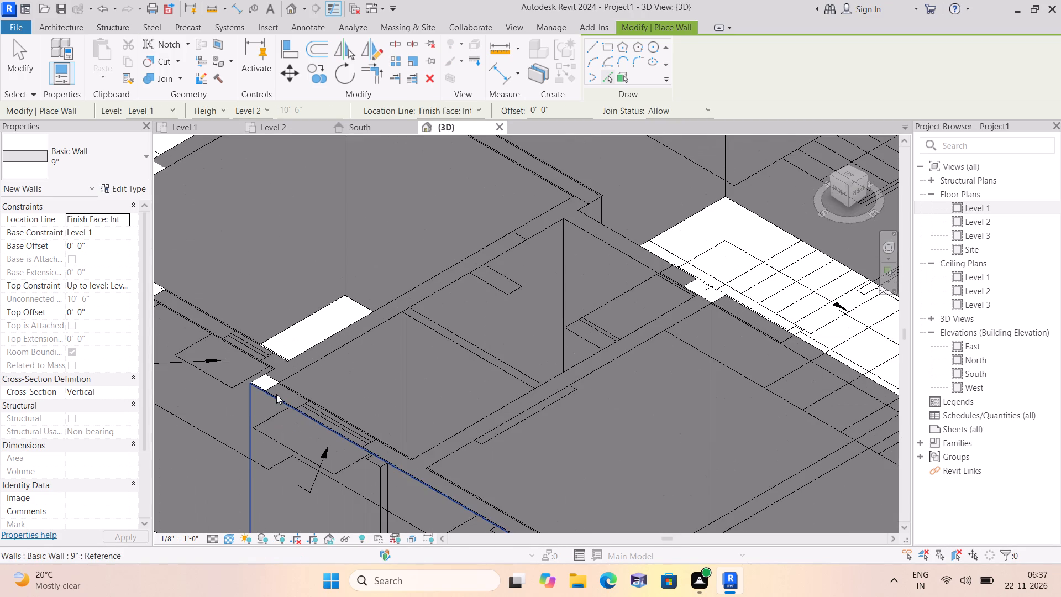
pyautogui.scroll(8, 246, 360)
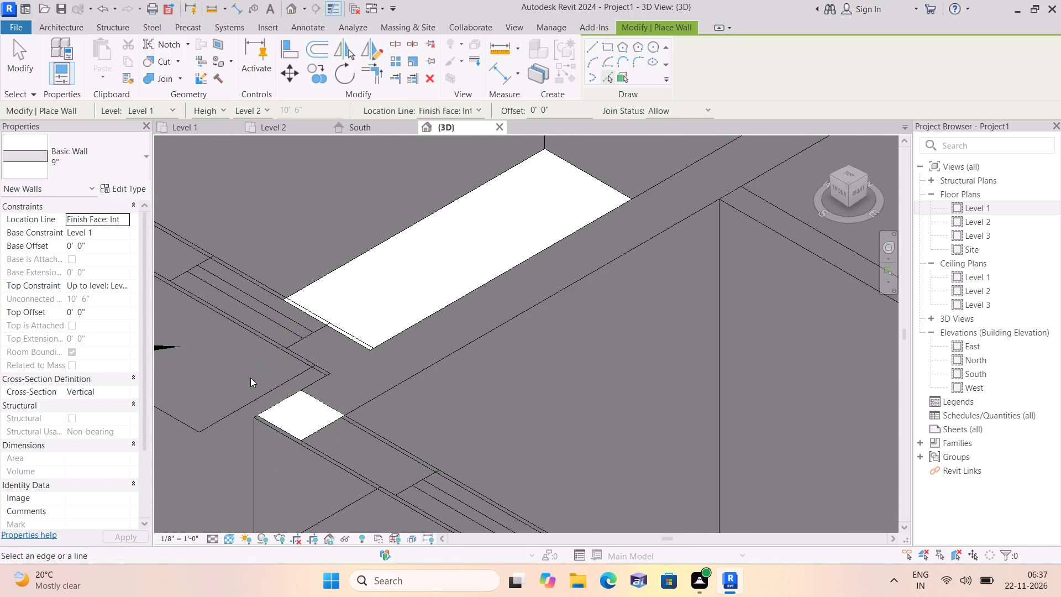
# Review the Level 1 plan, checking the south side's sun shades and projections and the overall wall layout.
pyautogui.click(196, 128)
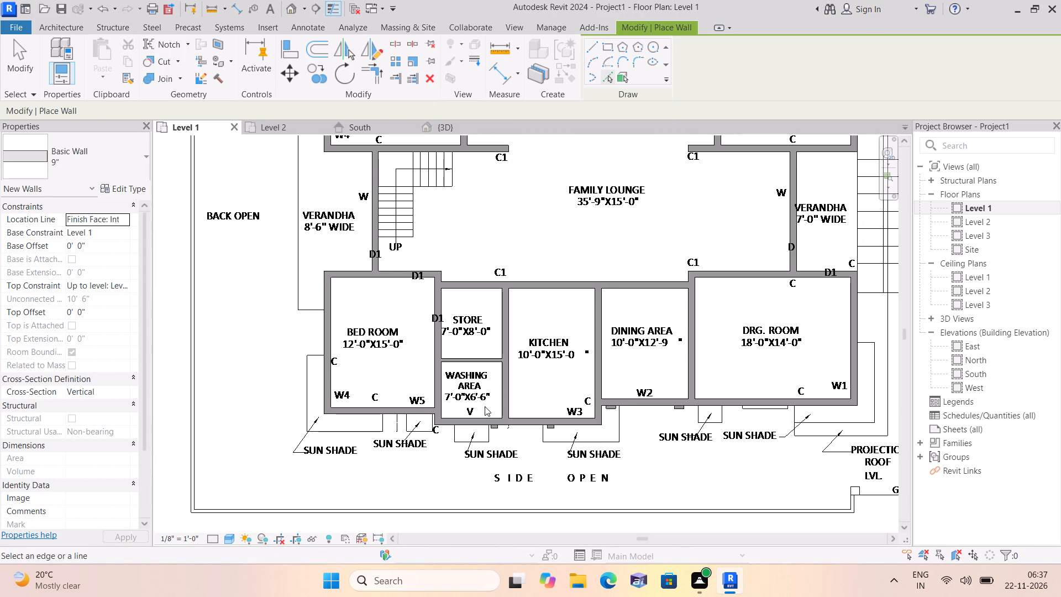
pyautogui.scroll(4, 498, 424)
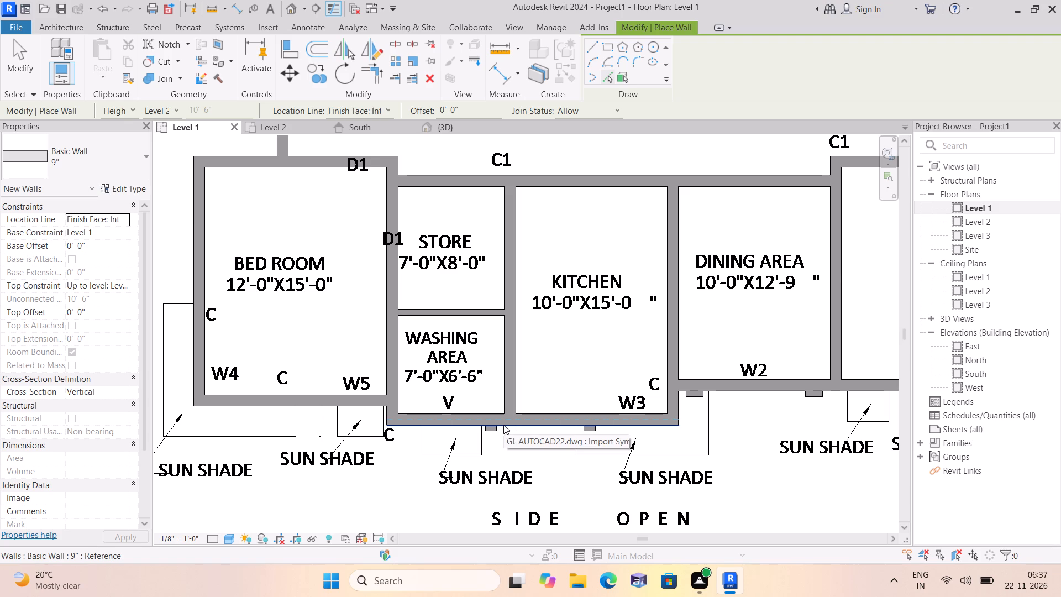
pyautogui.scroll(-7, 695, 332)
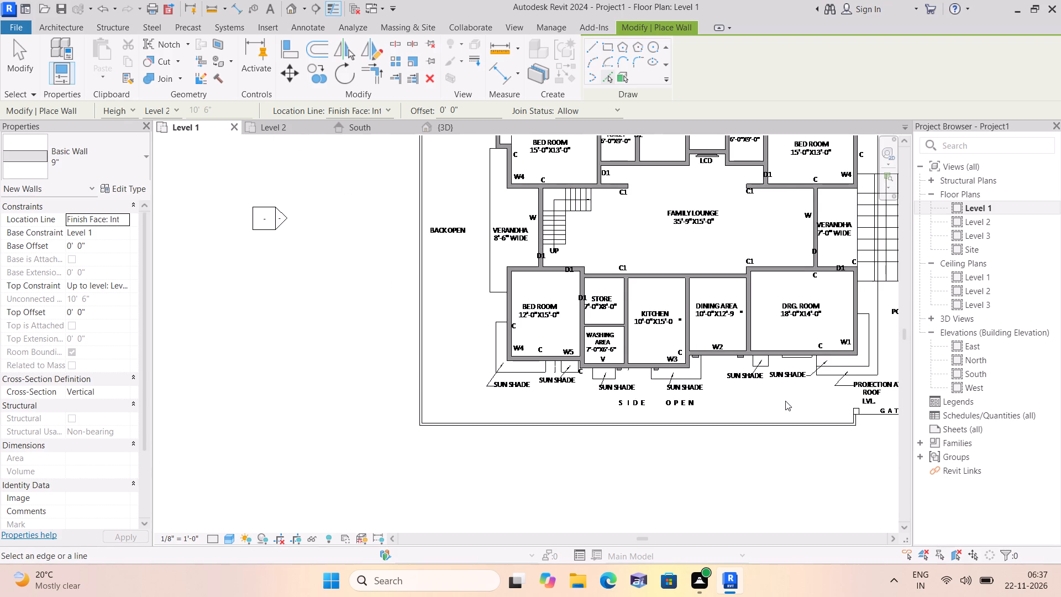
pyautogui.scroll(-1, 785, 401)
pyautogui.moveTo(776, 401); pyautogui.dragTo(696, 493, button='middle')
pyautogui.scroll(3, 607, 489)
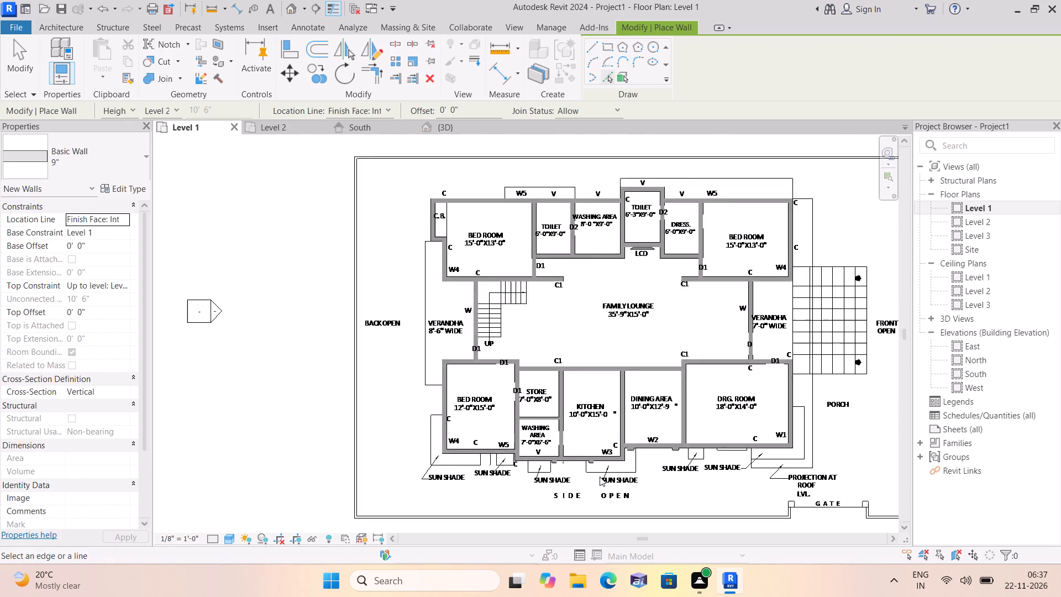
pyautogui.scroll(4, 486, 460)
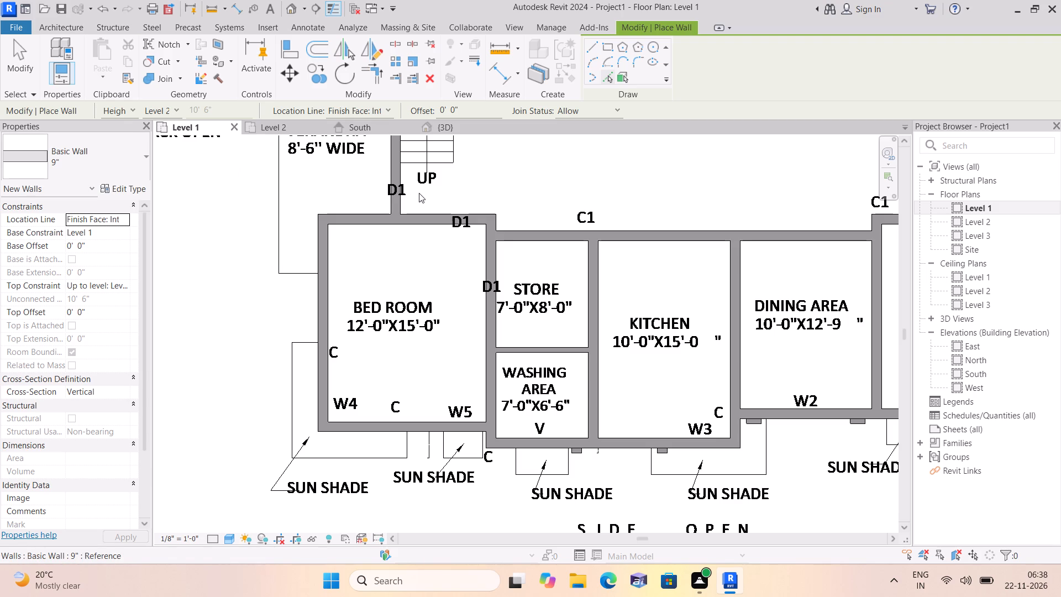
pyautogui.click(717, 465)
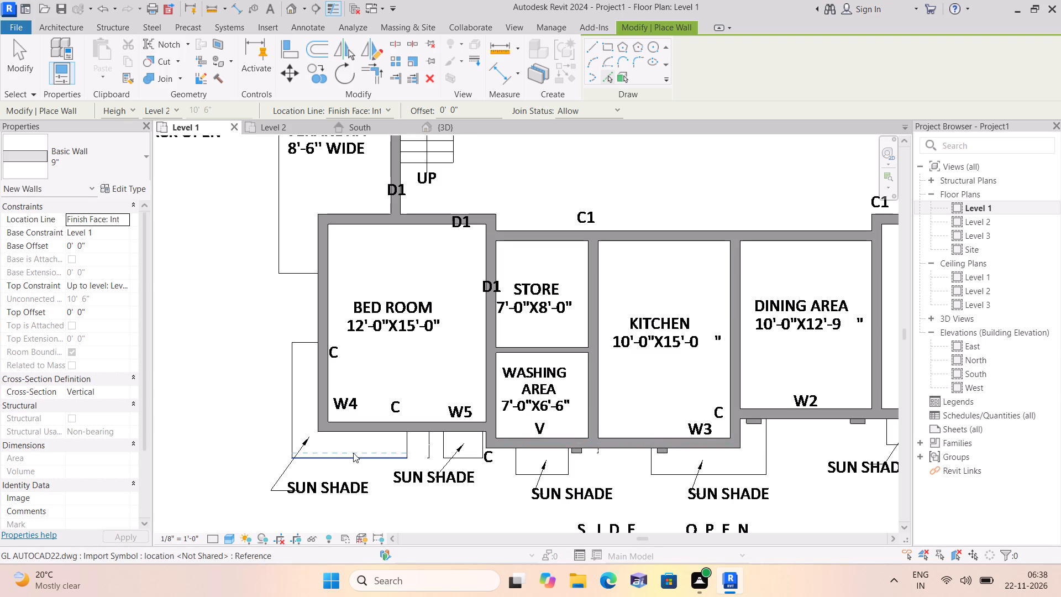
pyautogui.scroll(-3, 427, 389)
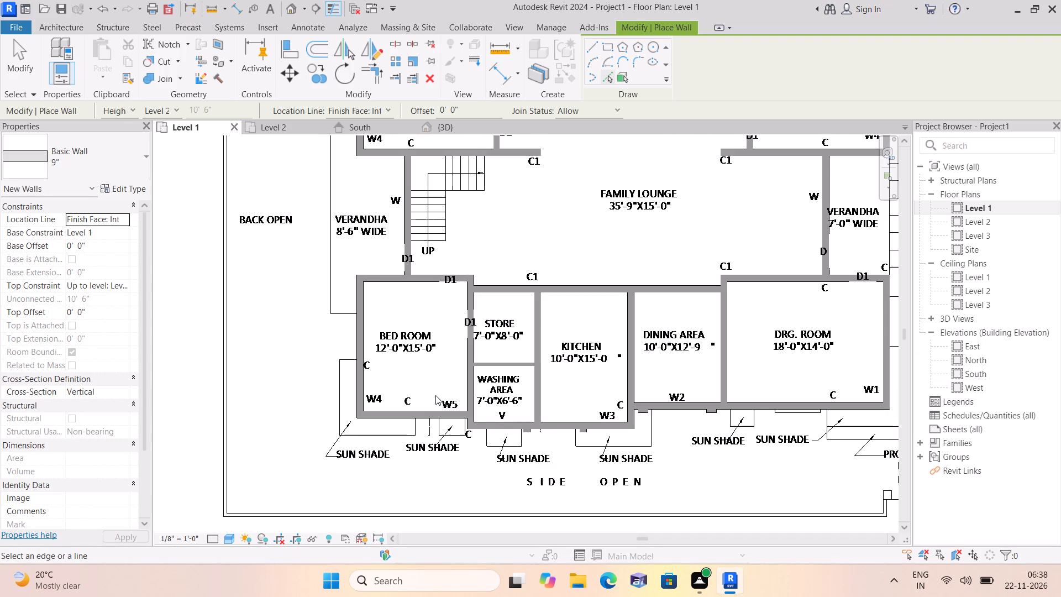
pyautogui.scroll(-1, 447, 348)
pyautogui.scroll(-1, 494, 231)
pyautogui.moveTo(494, 231); pyautogui.dragTo(480, 319, button='middle')
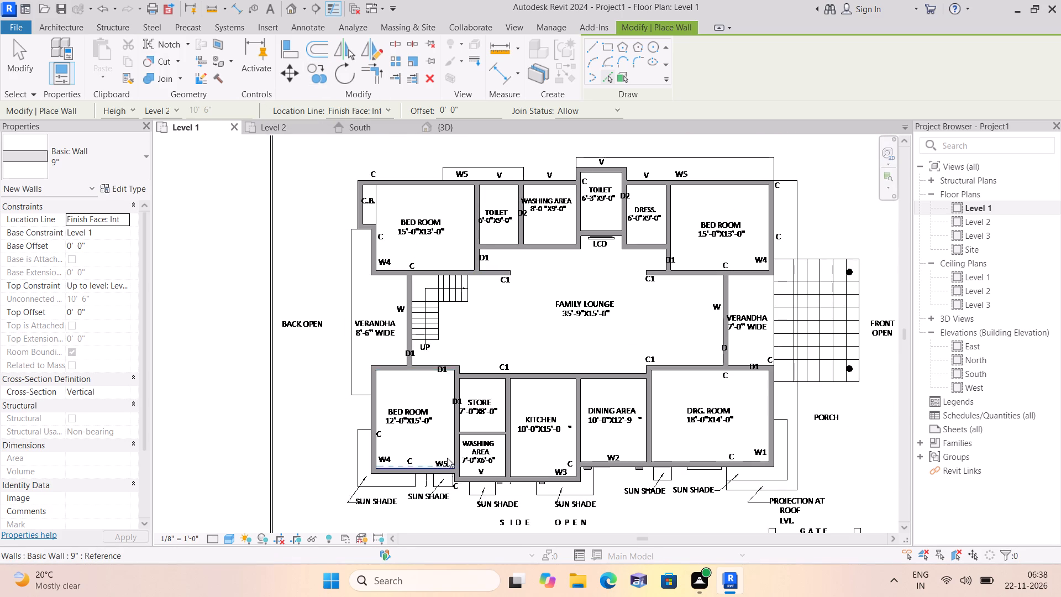
pyautogui.scroll(3, 460, 455)
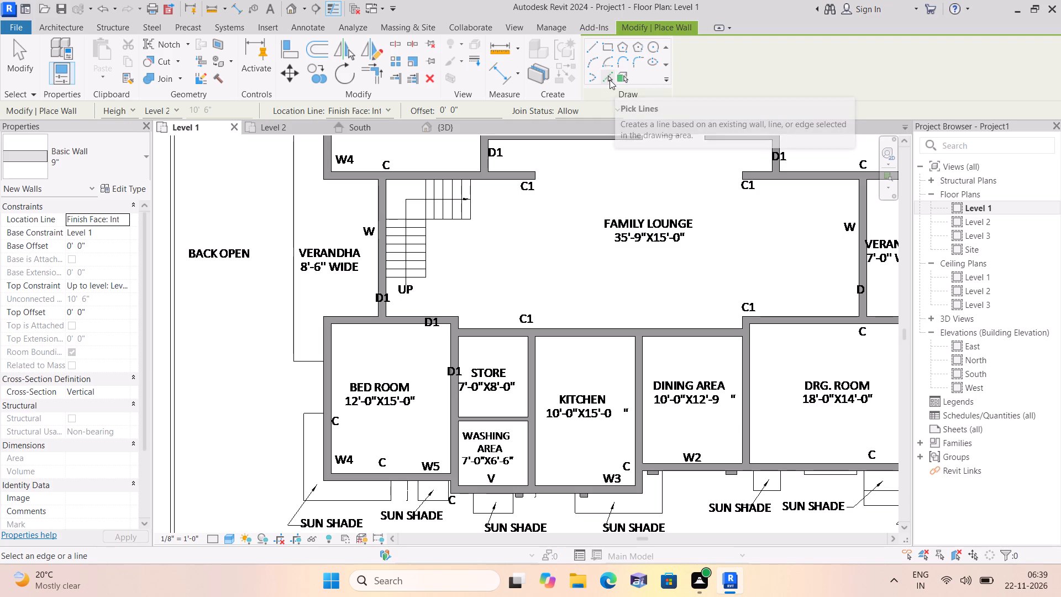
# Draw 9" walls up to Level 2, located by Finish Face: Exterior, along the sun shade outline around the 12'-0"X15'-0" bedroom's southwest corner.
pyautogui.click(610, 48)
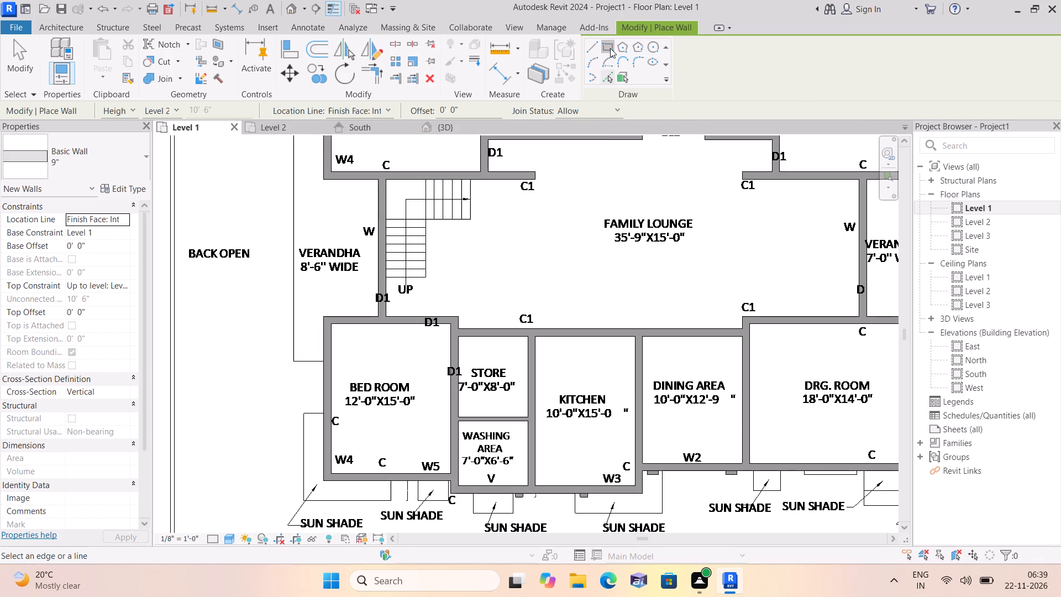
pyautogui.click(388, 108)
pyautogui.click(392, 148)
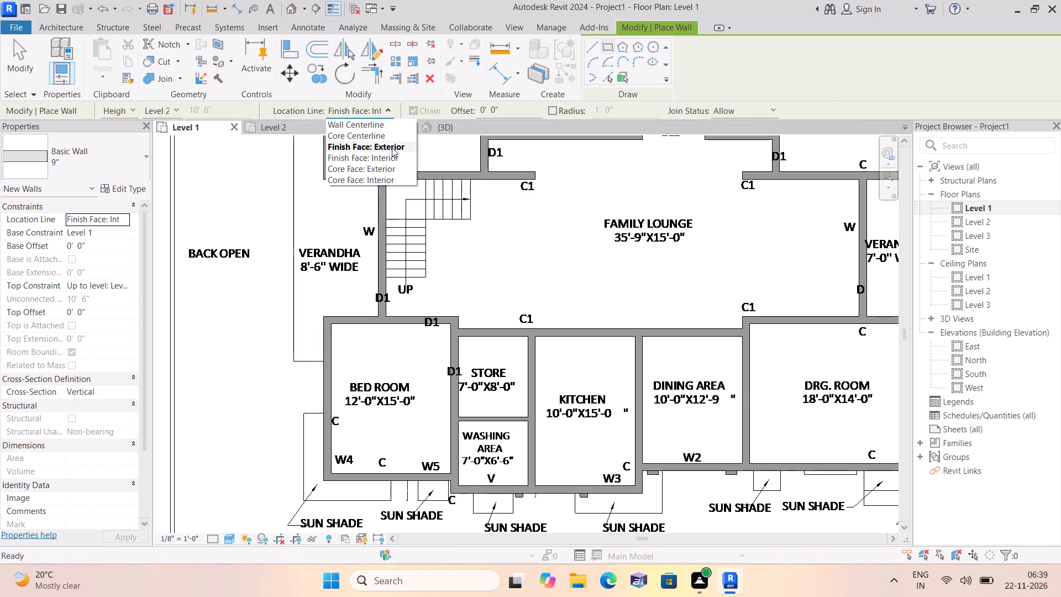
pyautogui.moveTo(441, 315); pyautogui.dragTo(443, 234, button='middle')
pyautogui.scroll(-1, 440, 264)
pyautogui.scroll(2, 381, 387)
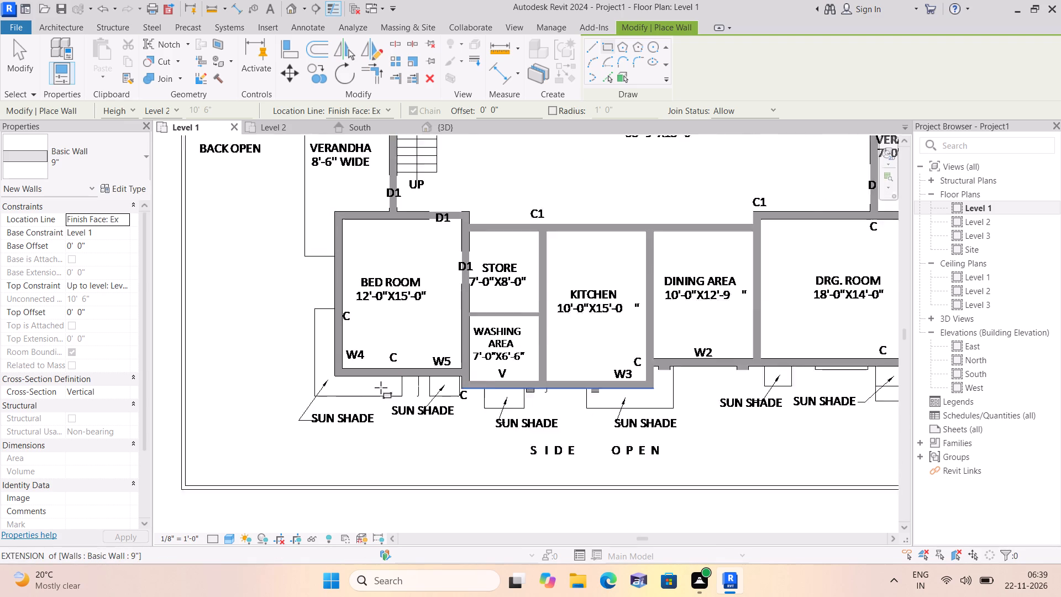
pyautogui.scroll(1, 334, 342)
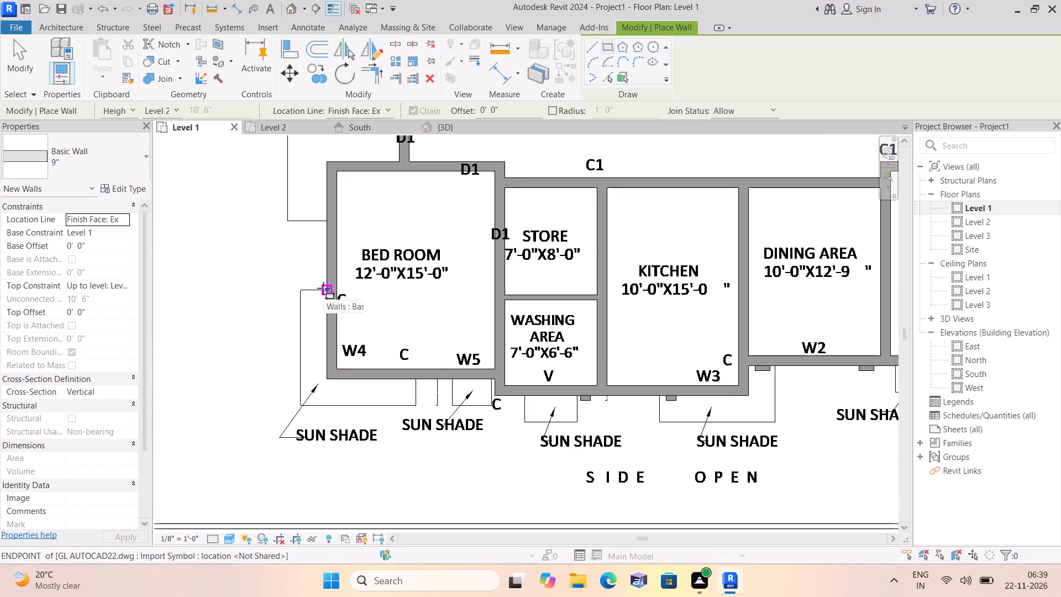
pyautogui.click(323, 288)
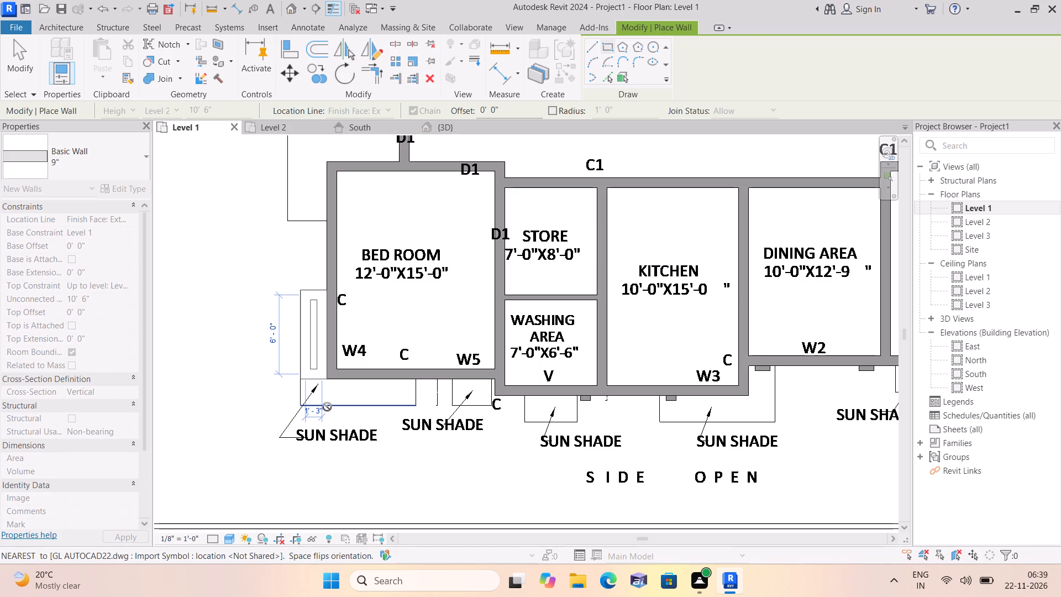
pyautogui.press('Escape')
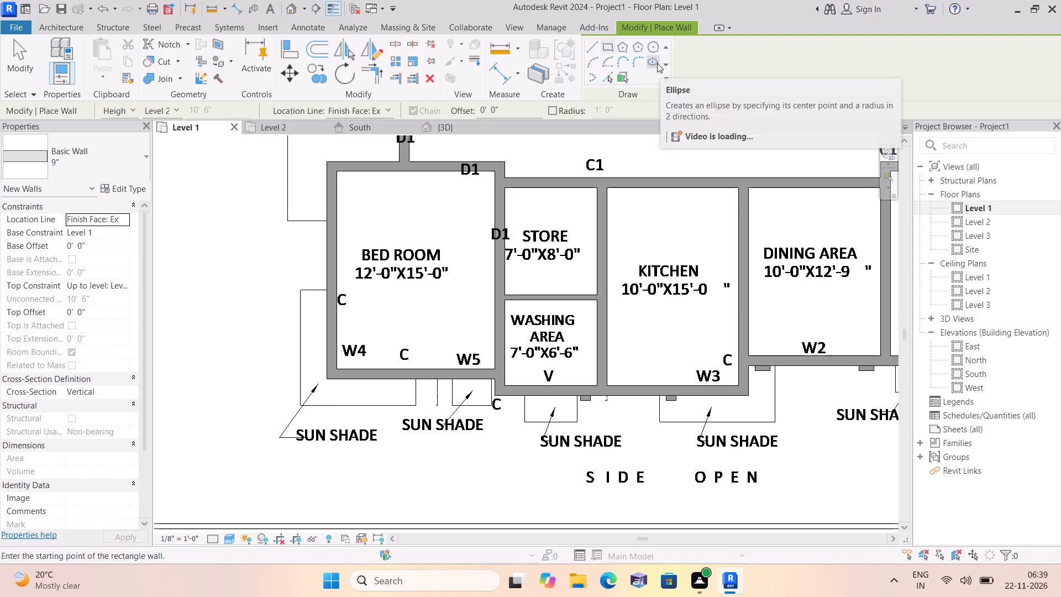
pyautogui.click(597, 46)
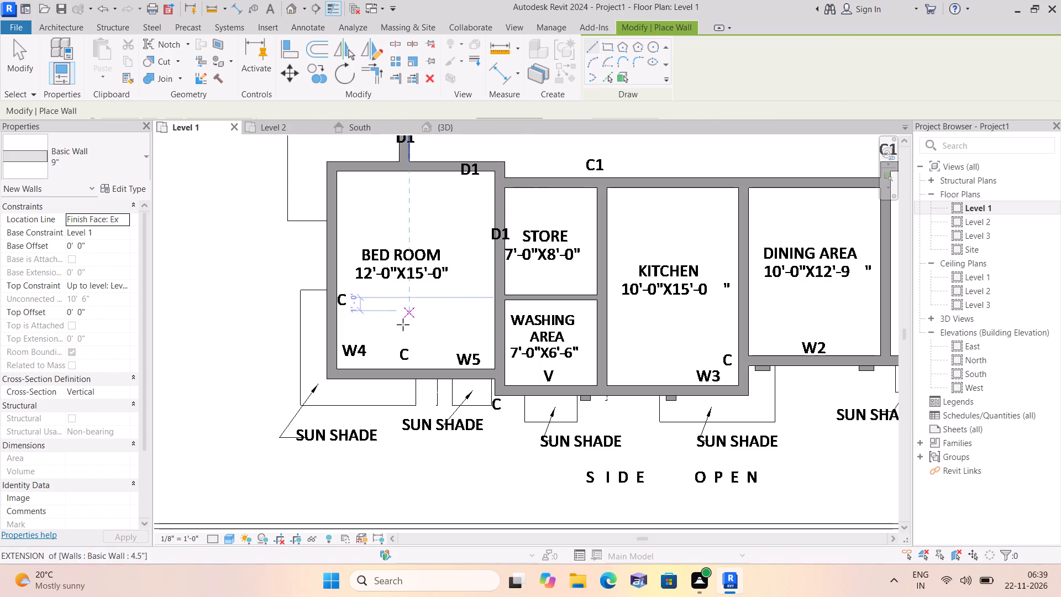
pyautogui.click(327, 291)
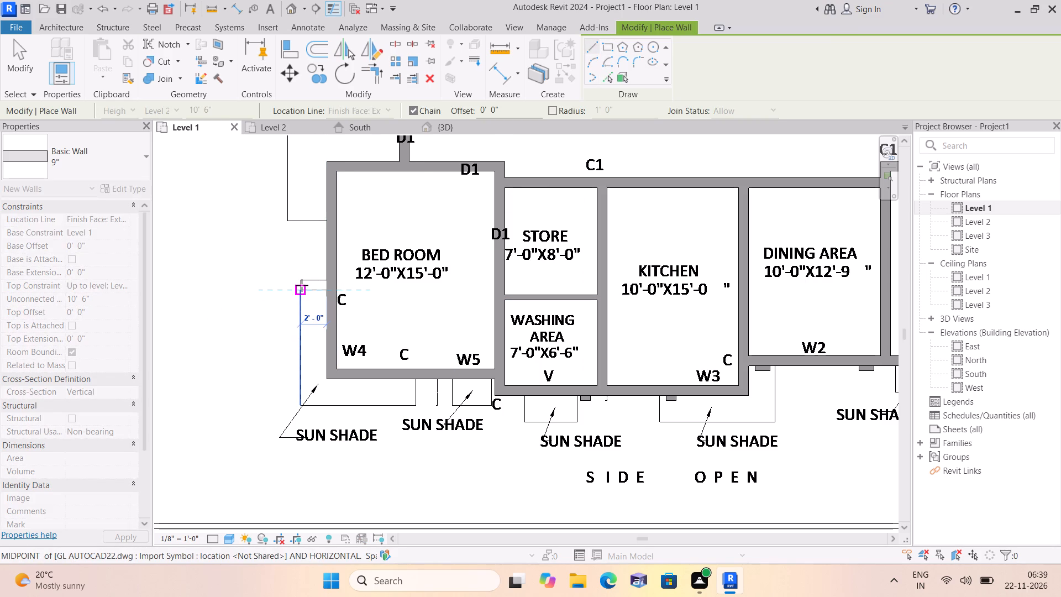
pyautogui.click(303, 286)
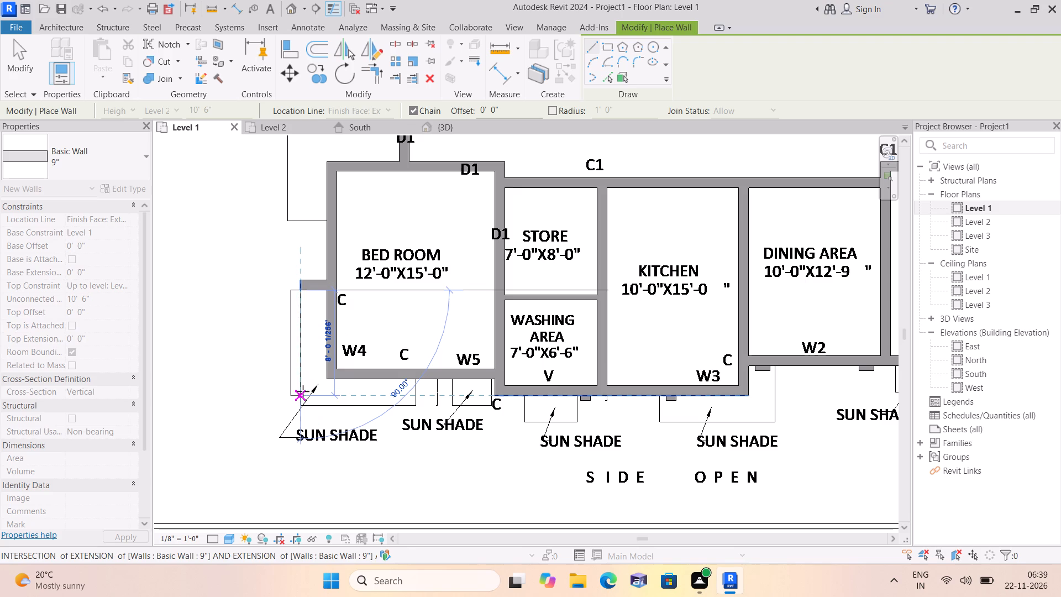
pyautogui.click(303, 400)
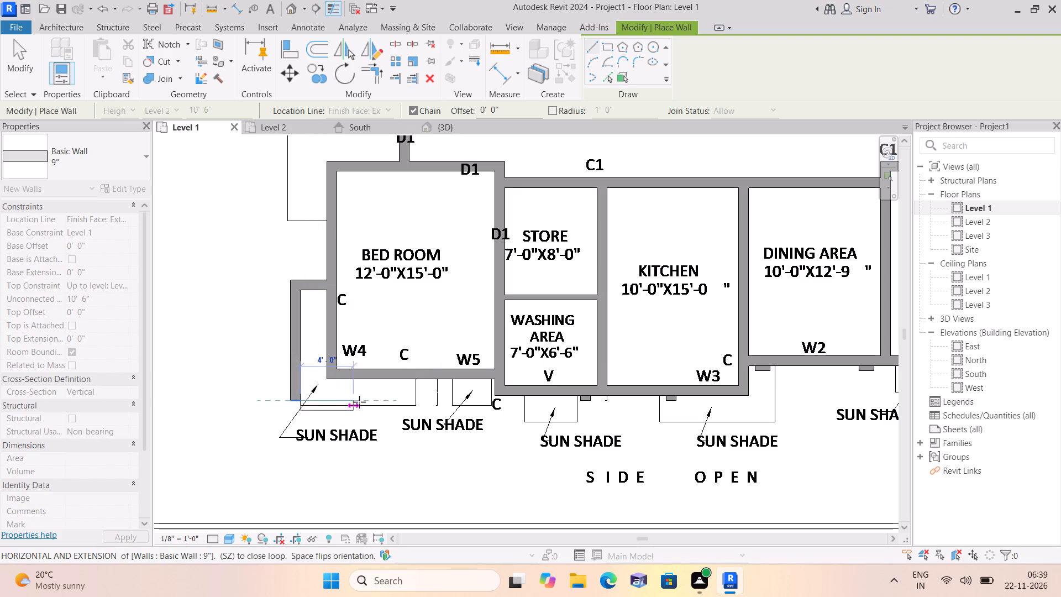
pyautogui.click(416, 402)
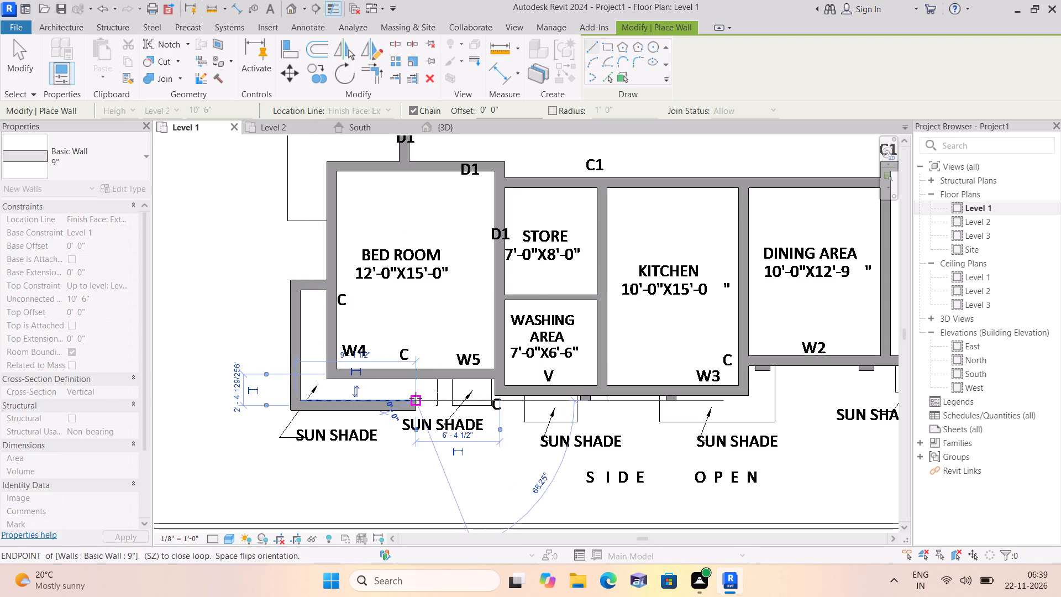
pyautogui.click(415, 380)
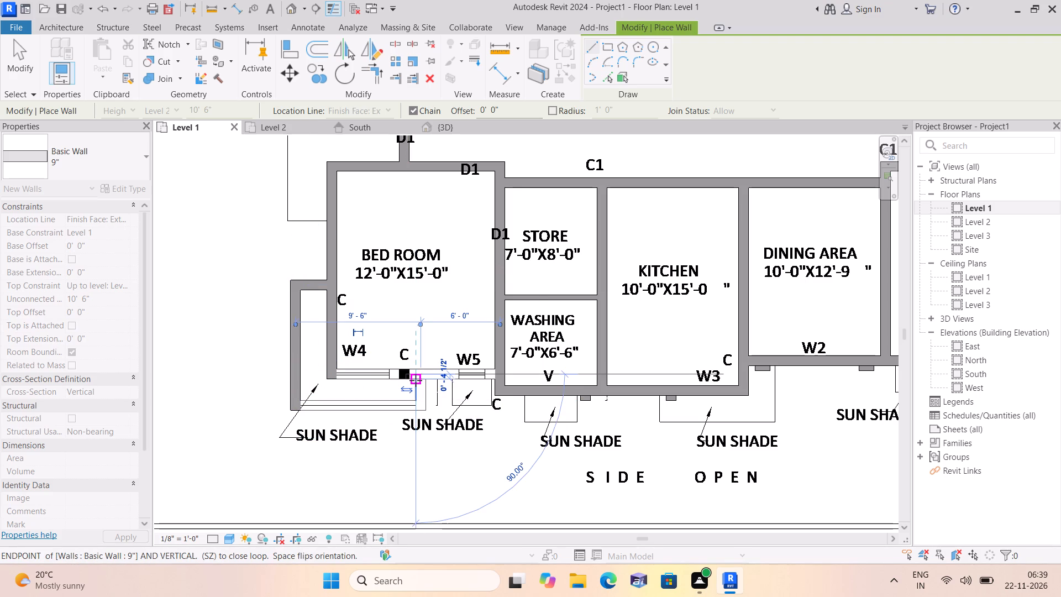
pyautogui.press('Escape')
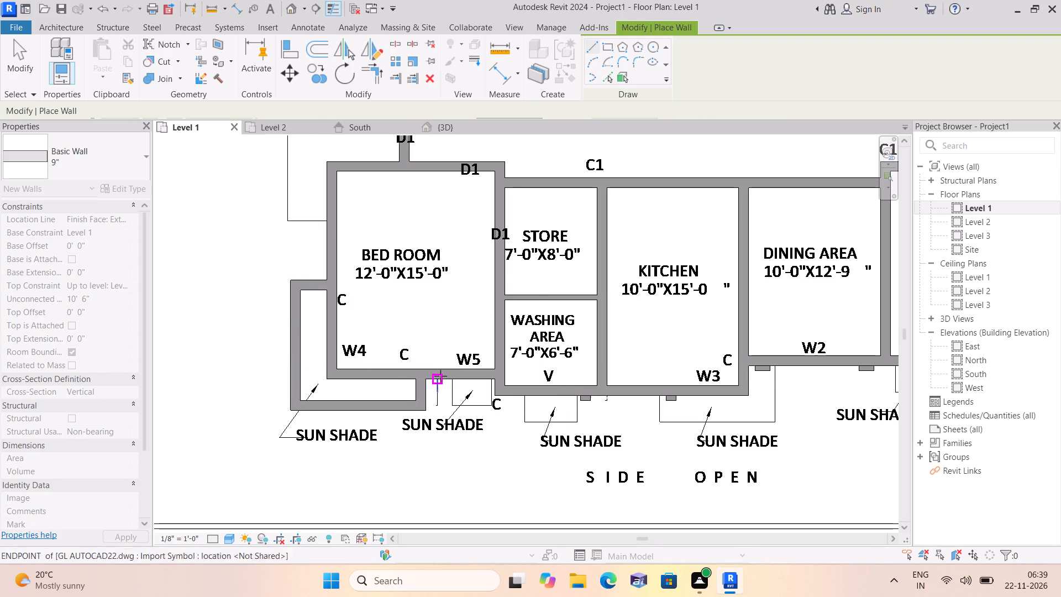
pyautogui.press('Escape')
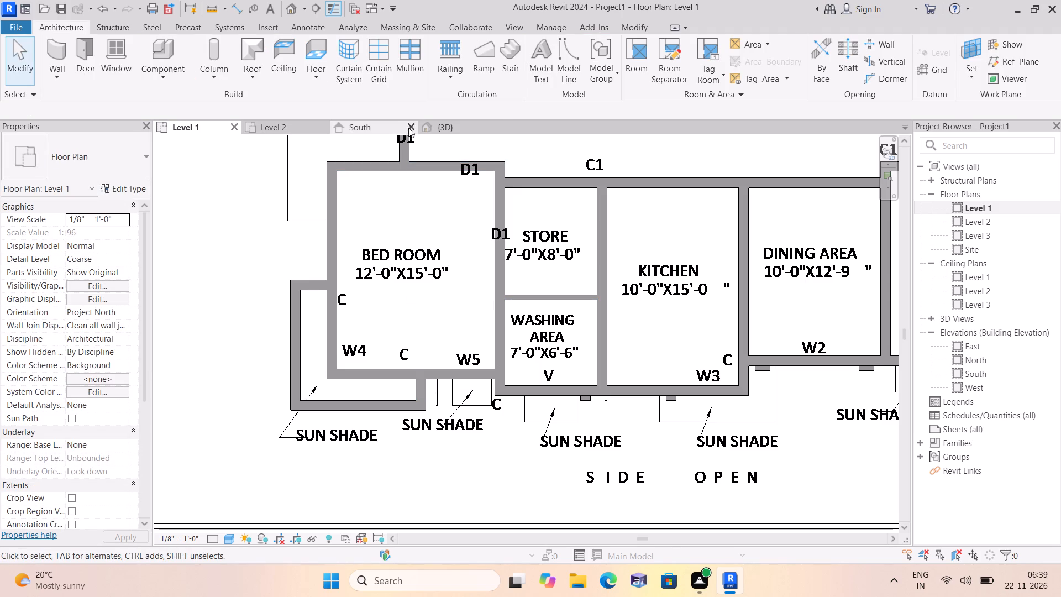
# Inspect the walls around the 12'-0"X15'-0" bedroom's sun shade in 3D, from several angles and against the whole house.
pyautogui.click(439, 132)
pyautogui.scroll(-5, 377, 392)
pyautogui.scroll(-1, 321, 385)
pyautogui.moveTo(324, 376); pyautogui.dragTo(375, 379, button='middle')
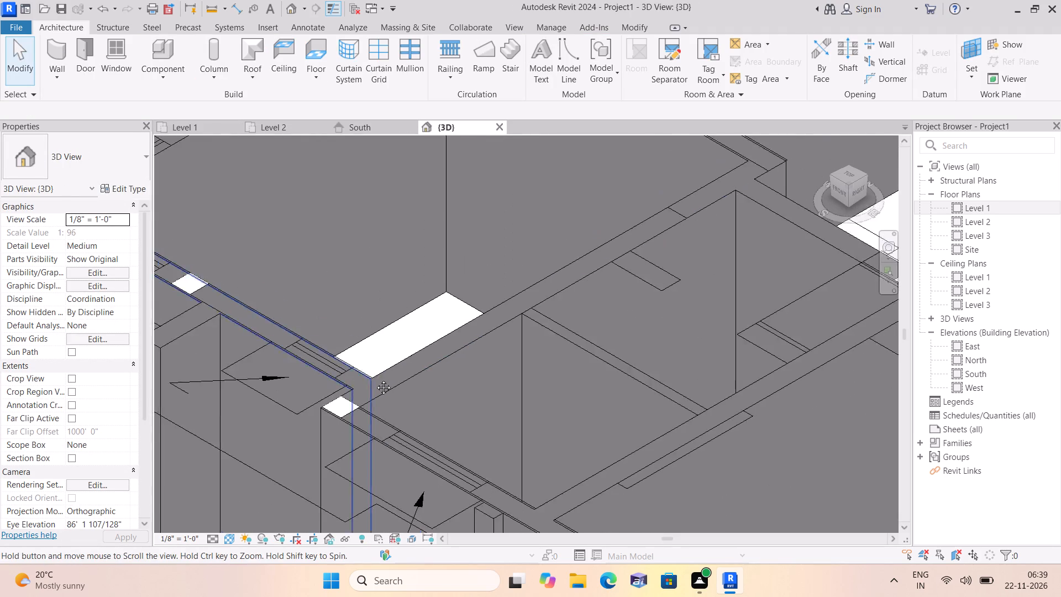
pyautogui.scroll(-1, 375, 379)
pyautogui.moveTo(375, 379); pyautogui.dragTo(561, 403, button='middle')
pyautogui.scroll(5, 441, 329)
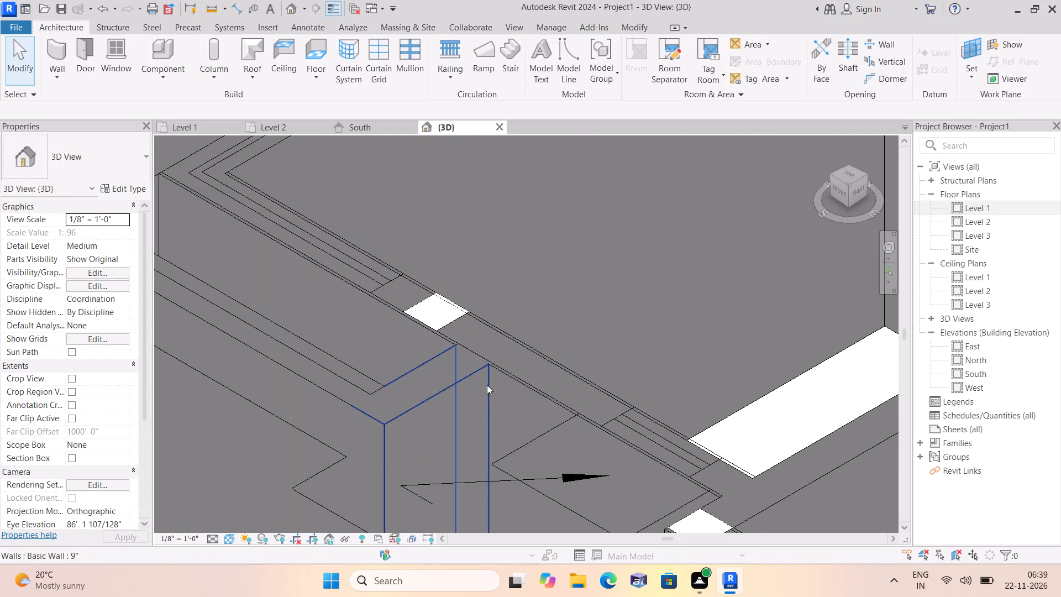
pyautogui.press('Escape')
pyautogui.scroll(-1, 522, 437)
pyautogui.keyDown('shift'); pyautogui.moveTo(529, 452); pyautogui.dragTo(570, 421, button='middle'); pyautogui.keyUp('shift')
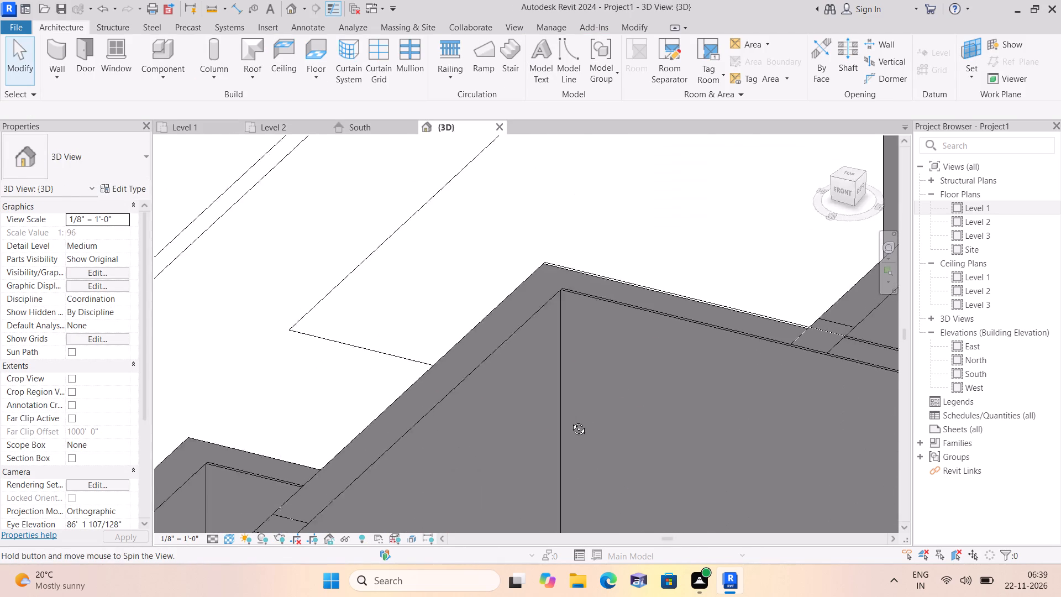
pyautogui.keyDown('shift'); pyautogui.moveTo(570, 421); pyautogui.dragTo(603, 312, button='middle'); pyautogui.keyUp('shift')
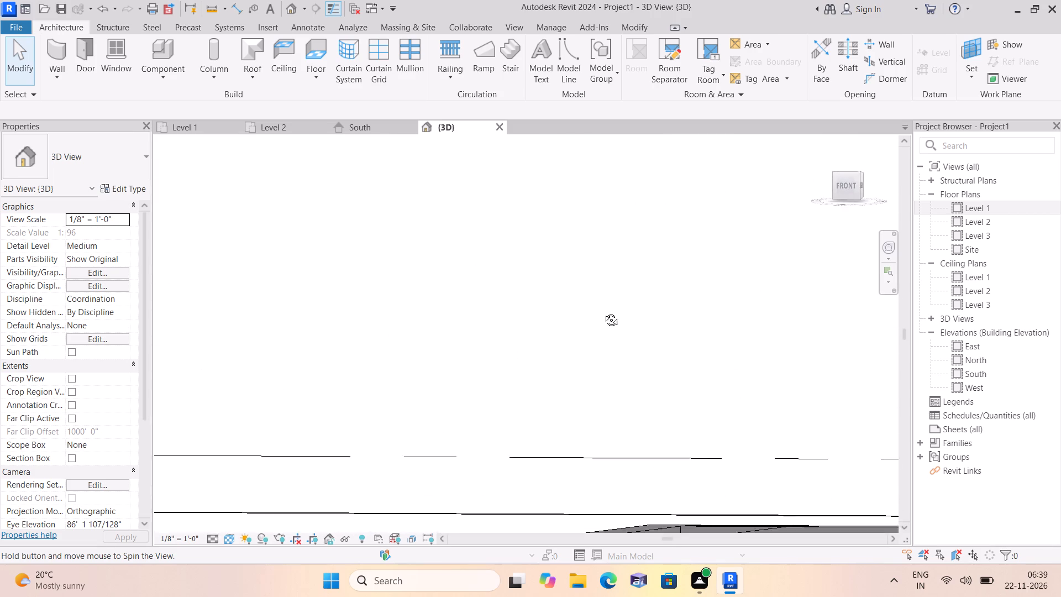
pyautogui.keyDown('shift'); pyautogui.moveTo(603, 312); pyautogui.dragTo(616, 221, button='middle'); pyautogui.keyUp('shift')
pyautogui.keyDown('shift'); pyautogui.scroll(-5, 602, 300); pyautogui.keyUp('shift')
pyautogui.scroll(-7, 621, 308)
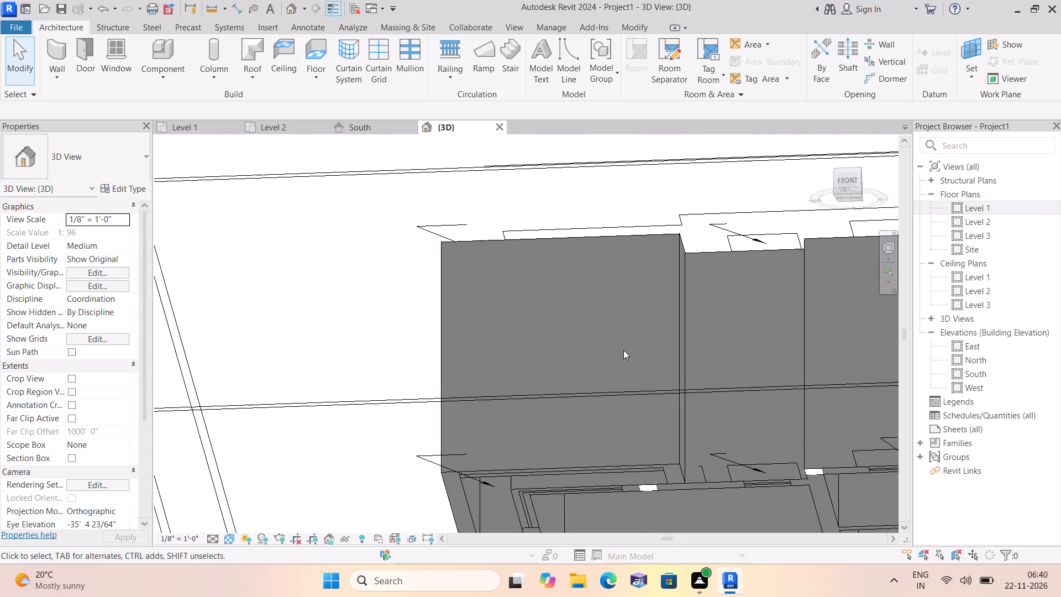
pyautogui.scroll(2, 636, 369)
pyautogui.moveTo(657, 388); pyautogui.dragTo(543, 207, button='middle')
pyautogui.scroll(-1, 656, 387)
pyautogui.scroll(3, 623, 389)
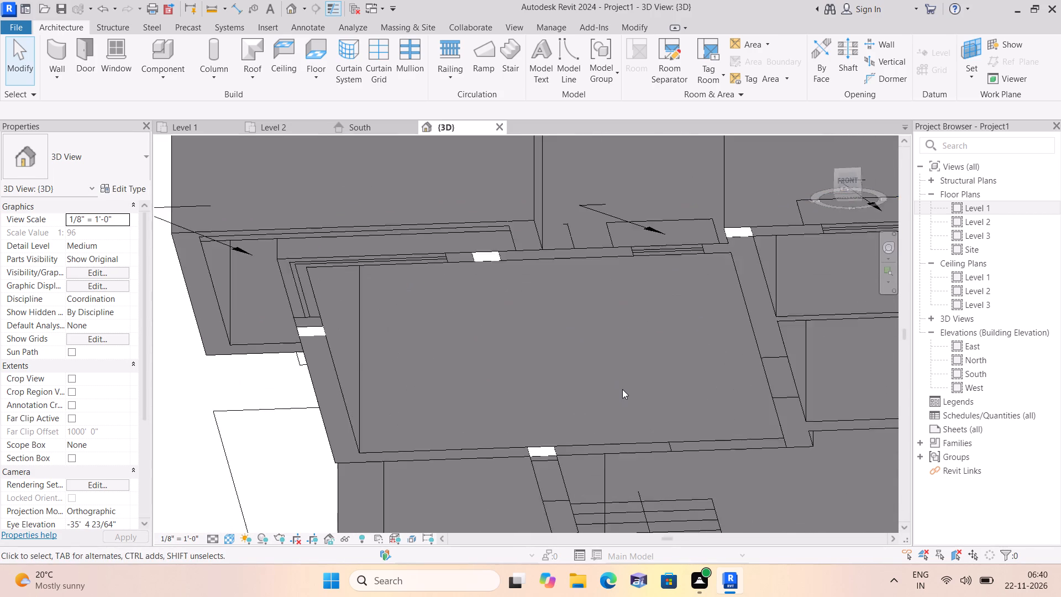
pyautogui.scroll(1, 622, 389)
pyautogui.scroll(-3, 622, 389)
pyautogui.scroll(8, 497, 322)
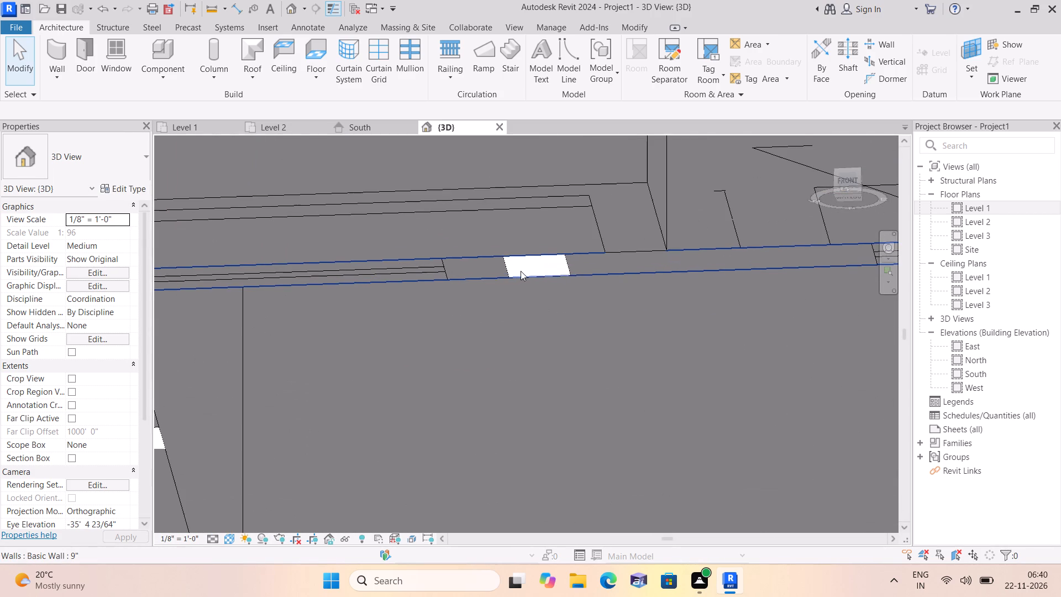
pyautogui.scroll(-8, 521, 271)
pyautogui.scroll(-5, 550, 365)
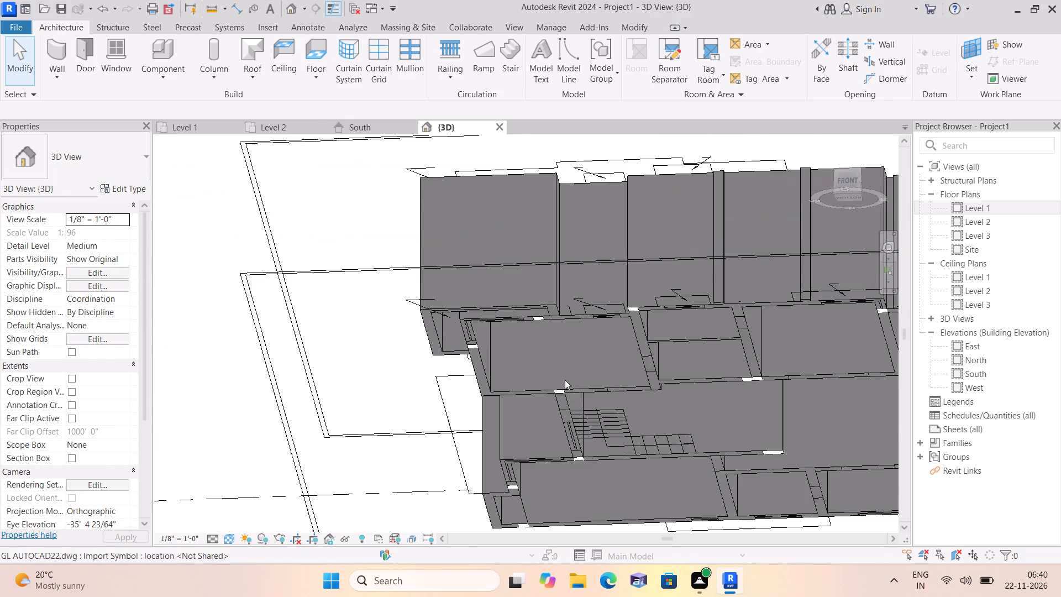
pyautogui.scroll(-3, 576, 386)
pyautogui.scroll(1, 697, 339)
pyautogui.moveTo(677, 292); pyautogui.dragTo(637, 307, button='middle')
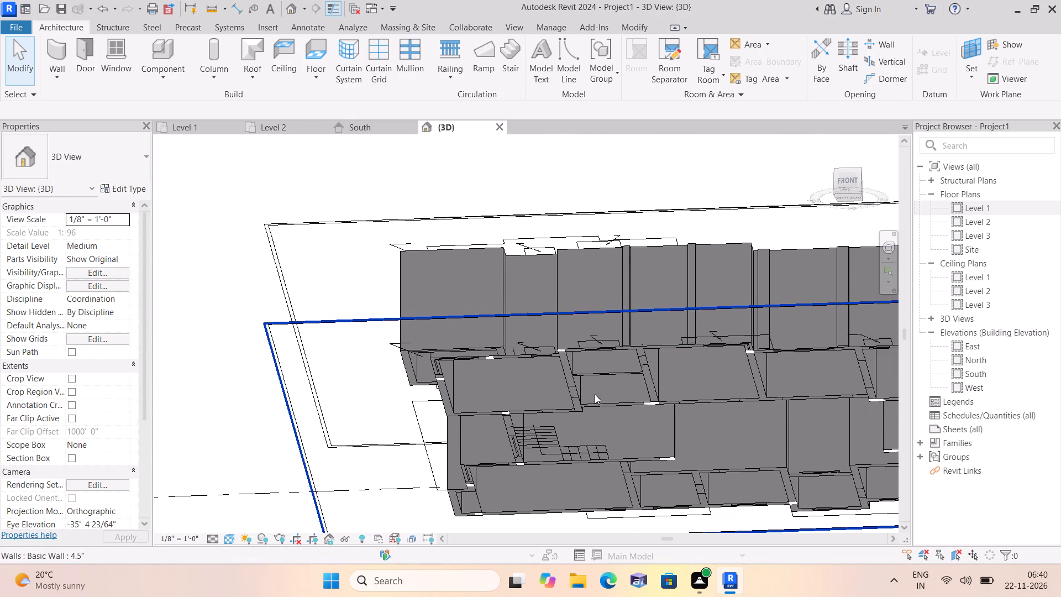
# Check the 3D model from the front and top, comparing the 12'-0"X15'-0" bedroom's walls with the overlaid CAD plans.
pyautogui.click(853, 180)
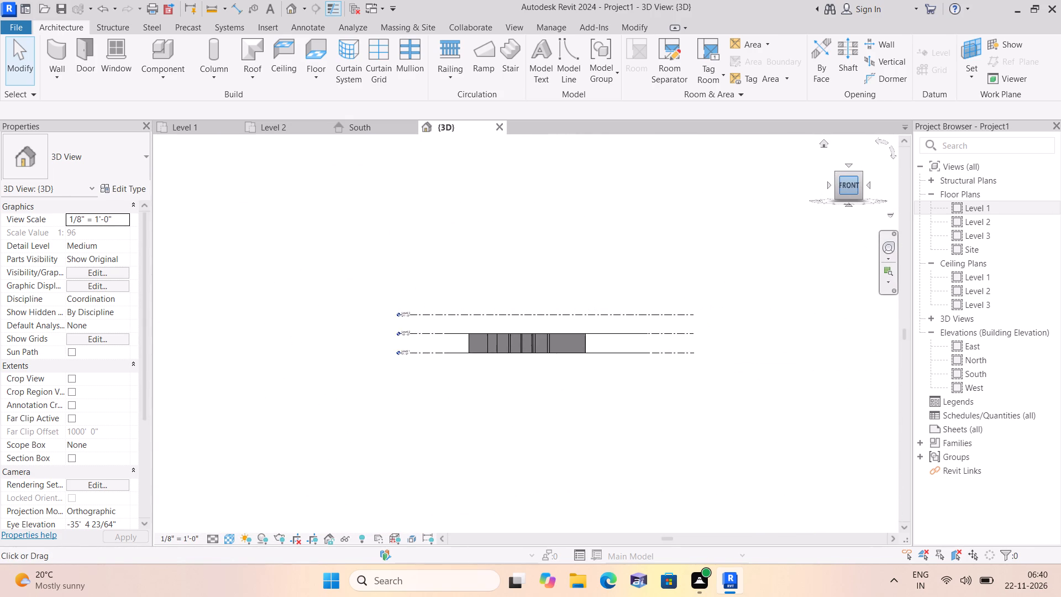
pyautogui.scroll(7, 853, 176)
pyautogui.click(848, 169)
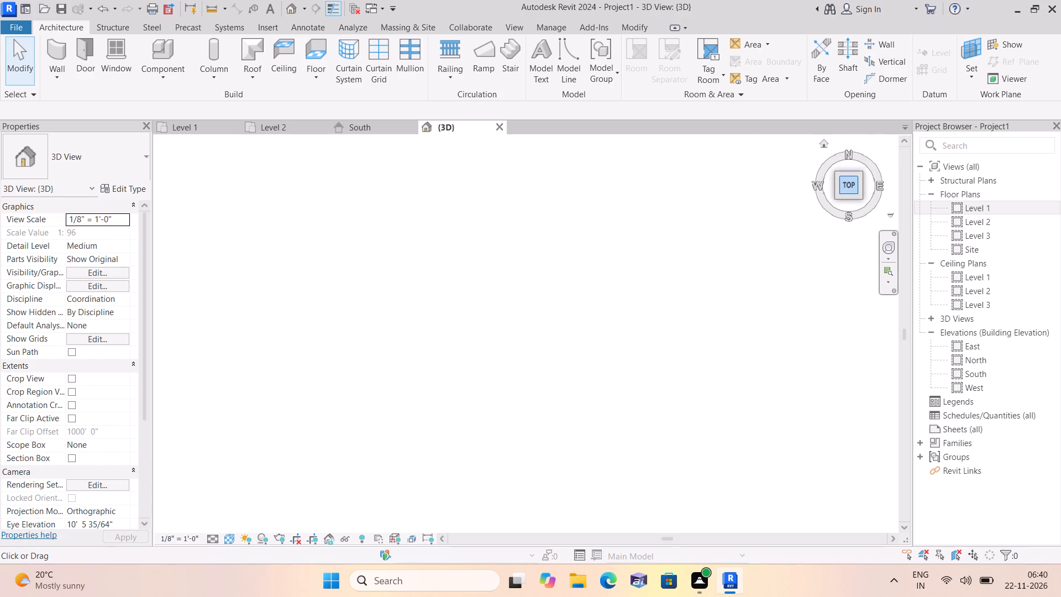
pyautogui.scroll(7, 540, 337)
pyautogui.scroll(3, 529, 383)
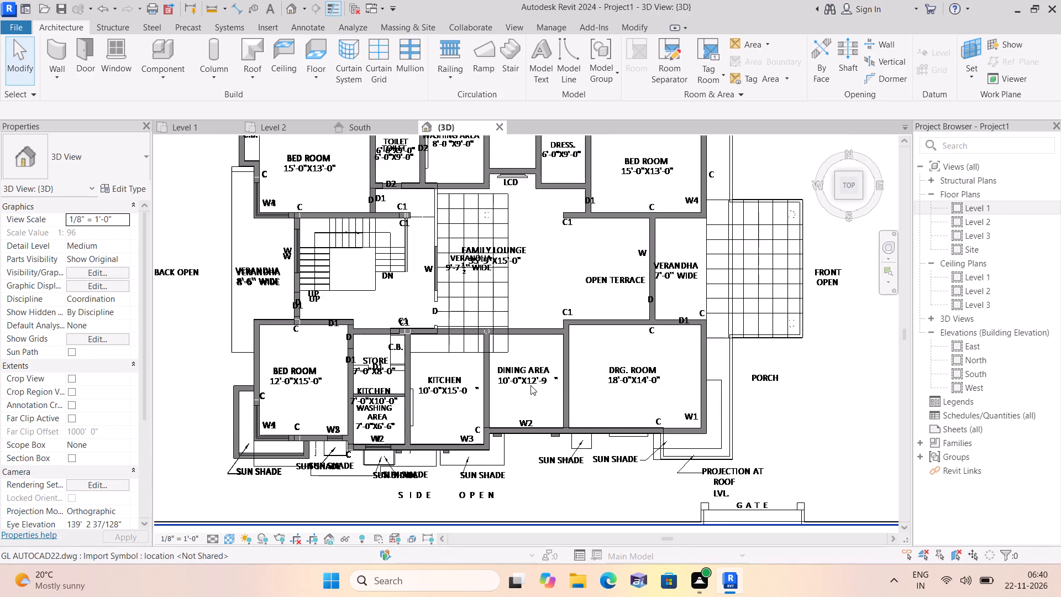
pyautogui.scroll(2, 532, 378)
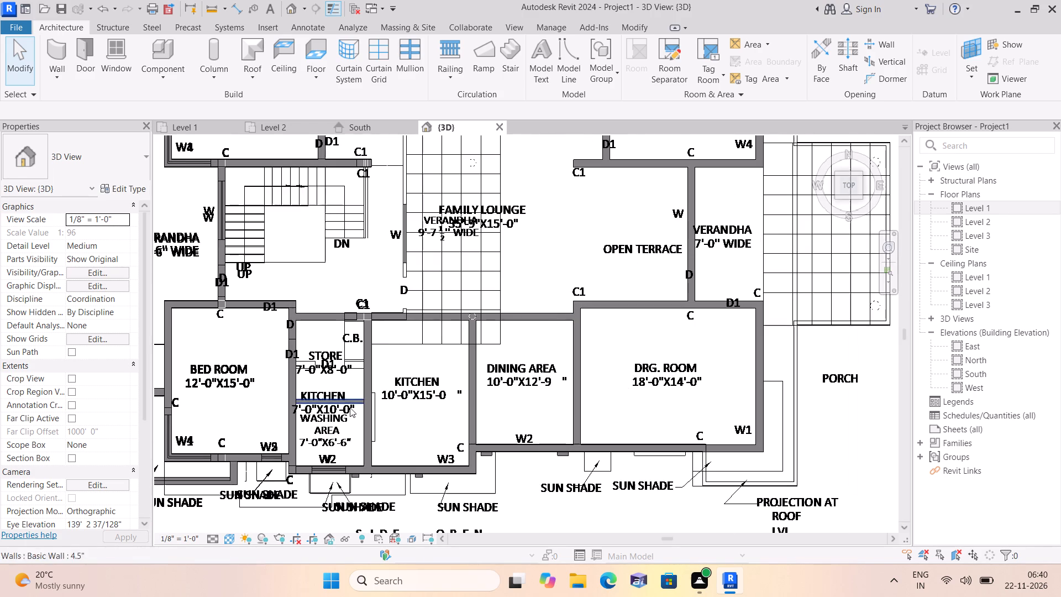
pyautogui.scroll(1, 267, 420)
pyautogui.moveTo(265, 416); pyautogui.dragTo(422, 379, button='middle')
pyautogui.scroll(1, 422, 379)
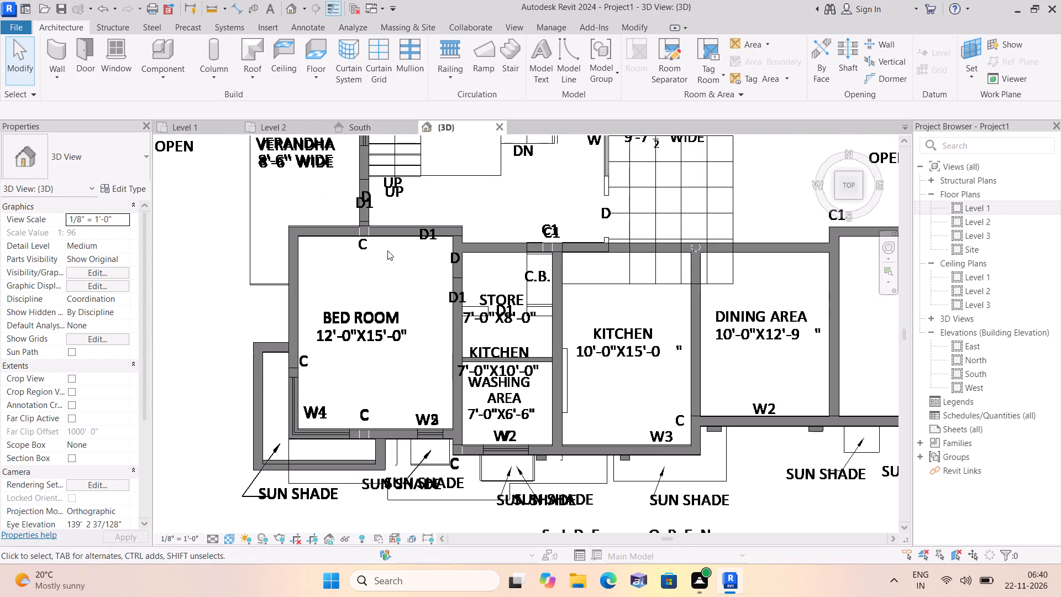
pyautogui.scroll(9, 360, 227)
pyautogui.scroll(2, 387, 274)
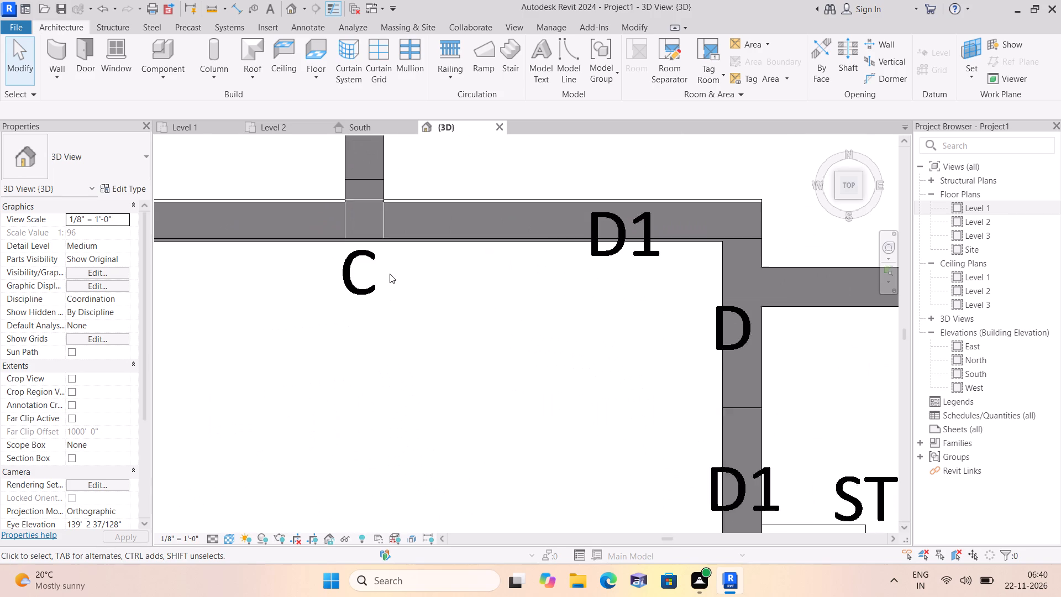
pyautogui.scroll(4, 390, 274)
pyautogui.scroll(-18, 380, 224)
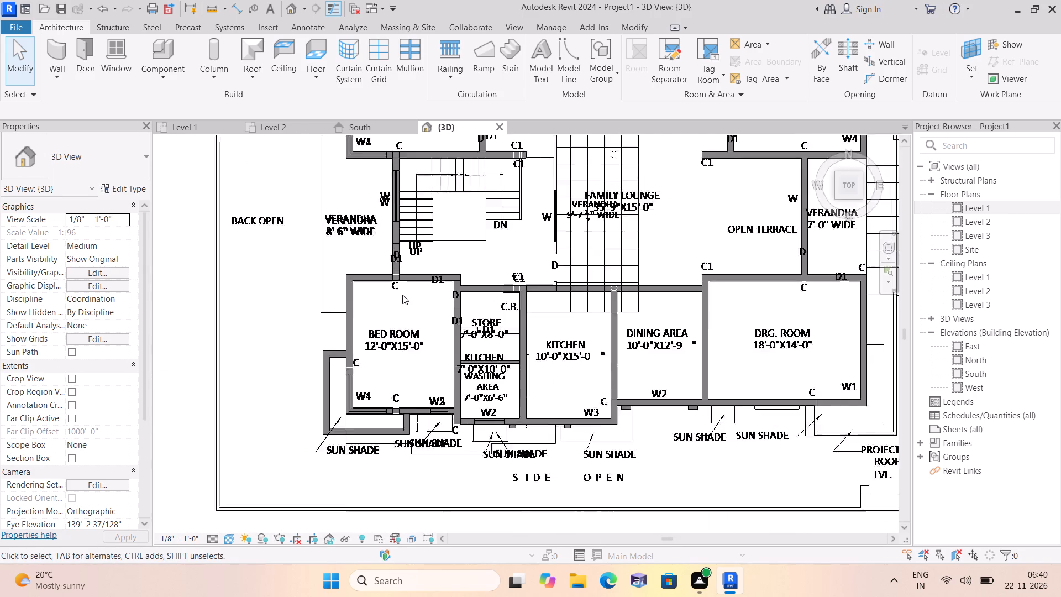
pyautogui.scroll(-4, 402, 295)
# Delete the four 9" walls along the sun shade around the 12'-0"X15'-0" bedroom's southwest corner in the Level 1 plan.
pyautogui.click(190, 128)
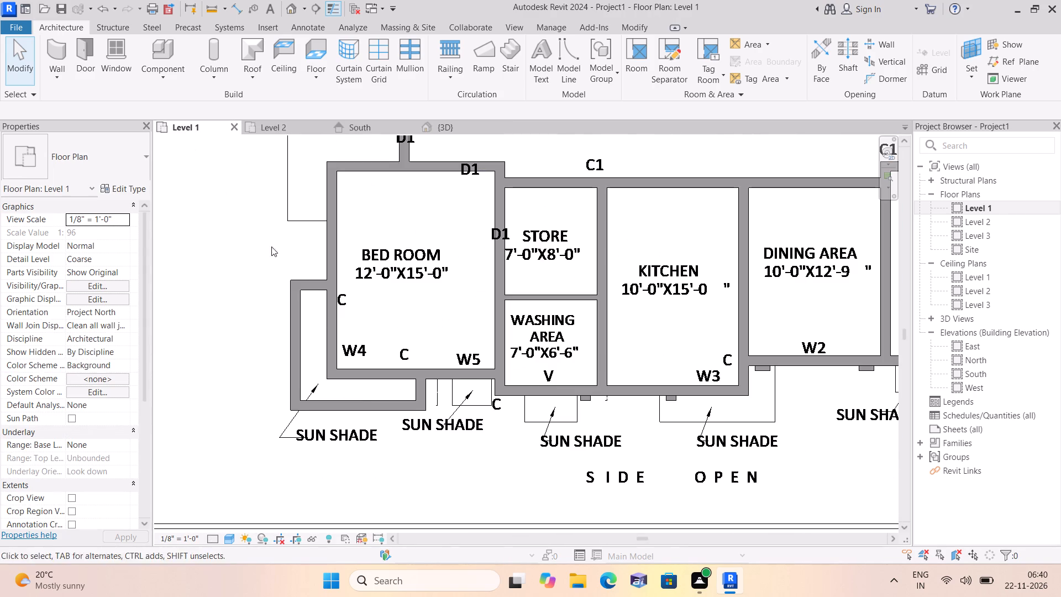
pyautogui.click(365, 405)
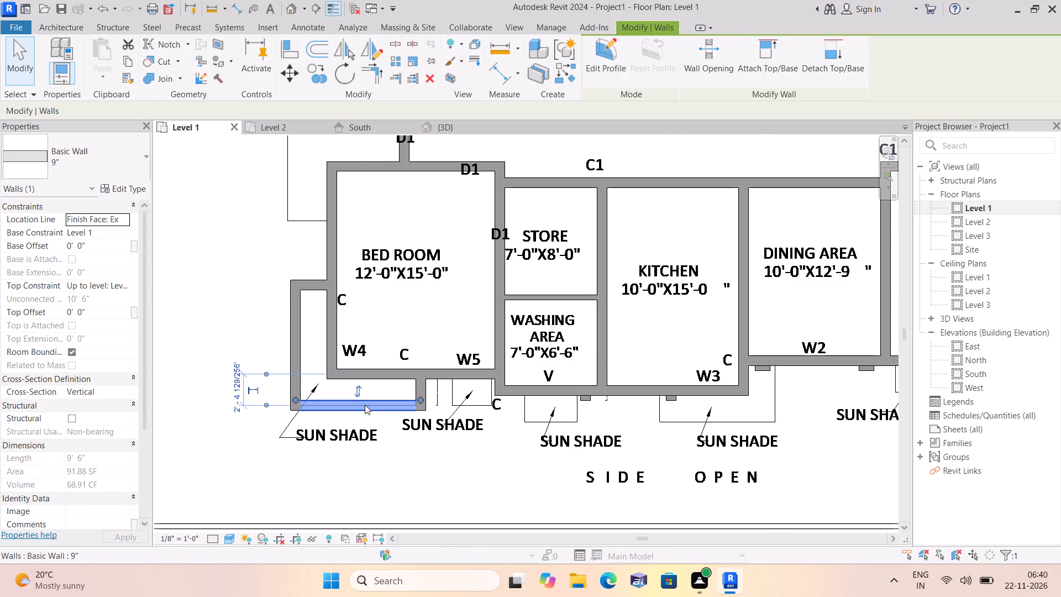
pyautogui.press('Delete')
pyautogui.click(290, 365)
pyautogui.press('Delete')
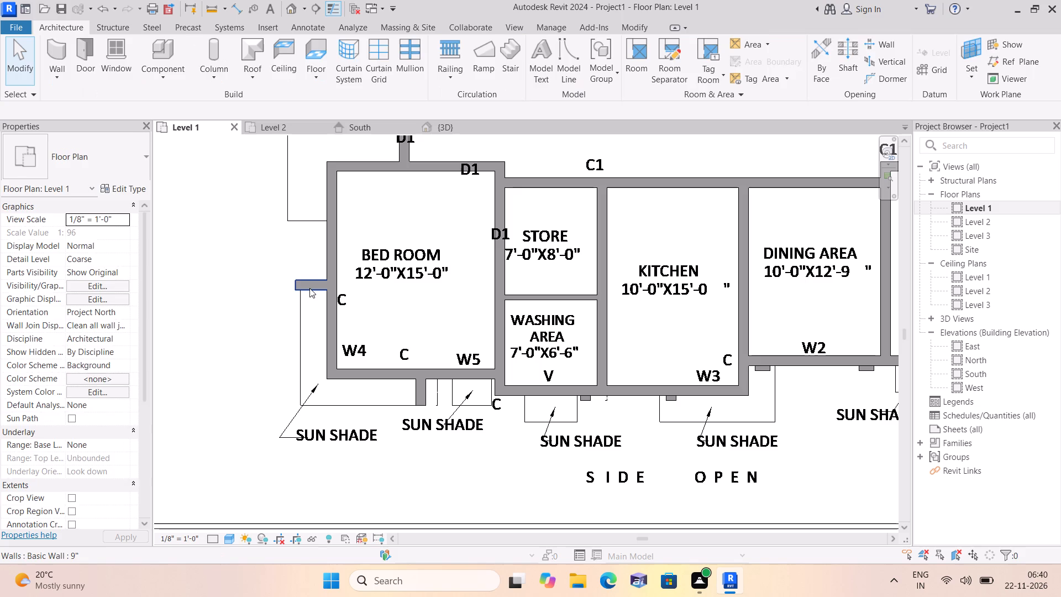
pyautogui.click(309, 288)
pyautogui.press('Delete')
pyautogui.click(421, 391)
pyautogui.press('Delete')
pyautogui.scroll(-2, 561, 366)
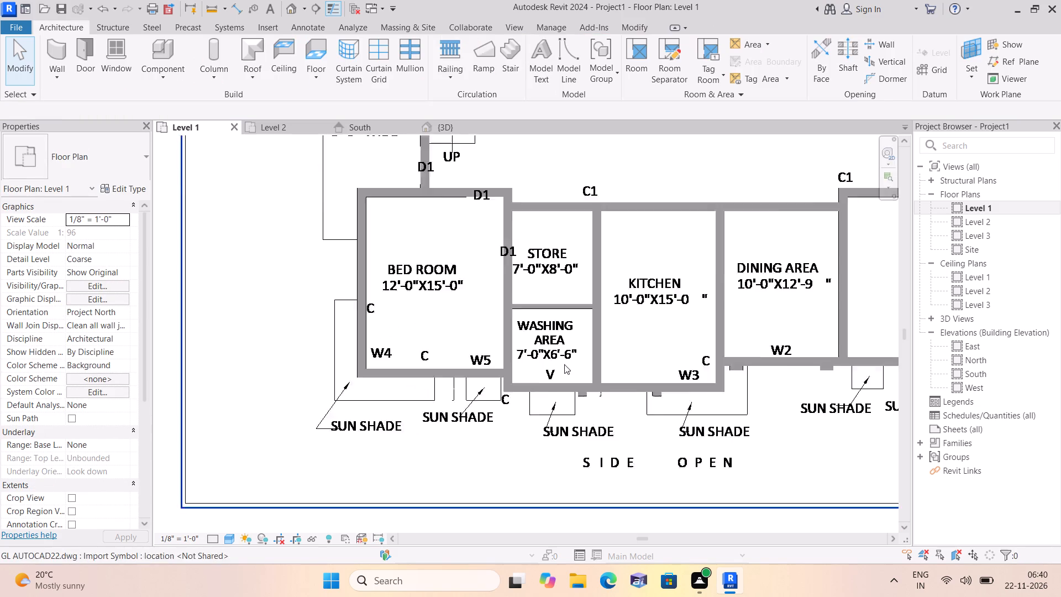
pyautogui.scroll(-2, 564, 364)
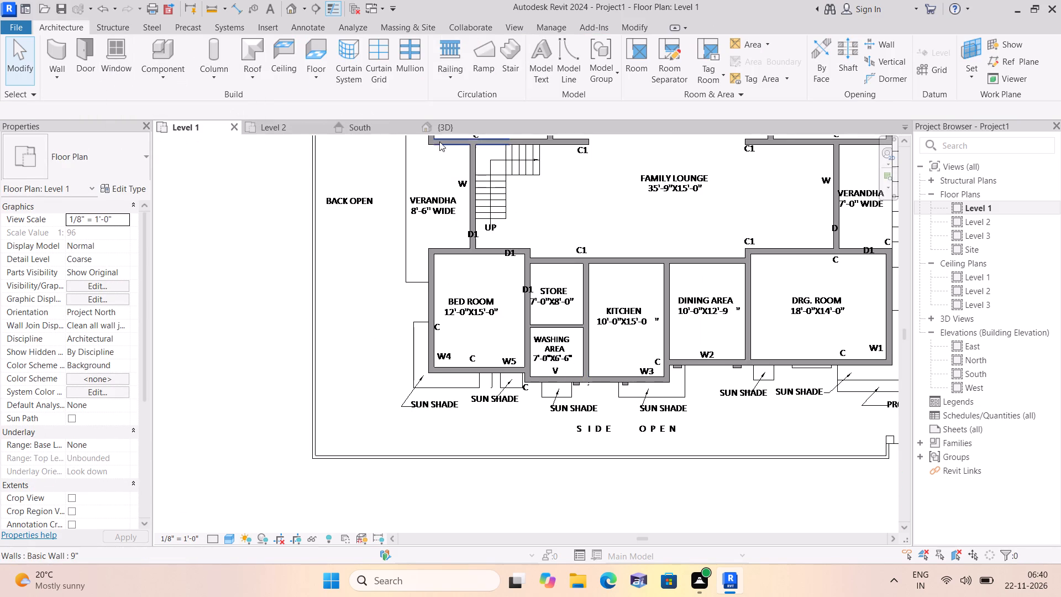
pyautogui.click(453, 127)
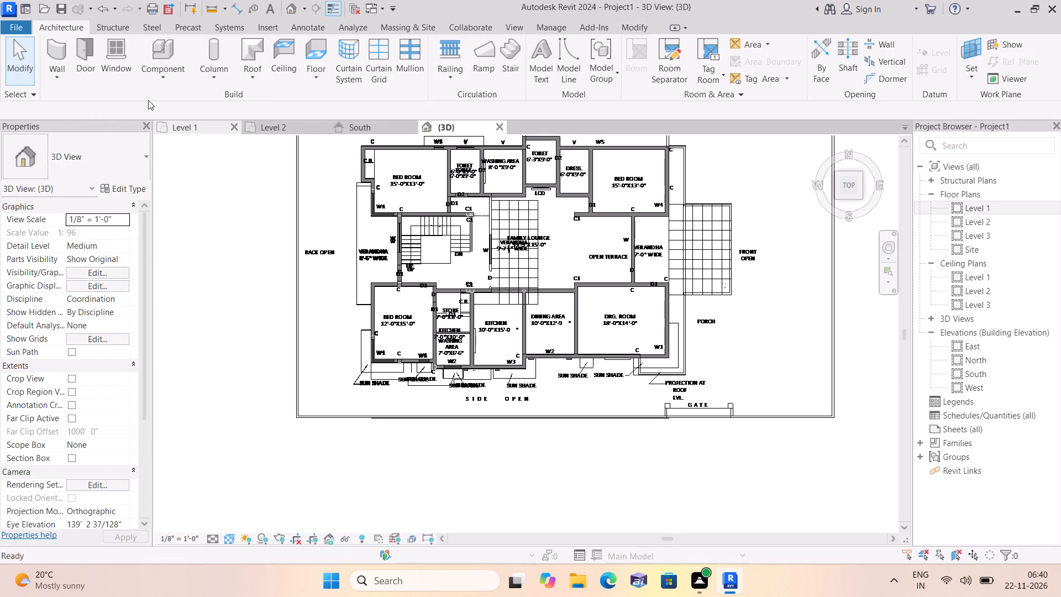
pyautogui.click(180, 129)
# Place Single-Flush 30" x 80" doors at the D1 marks beside the stair's UP end and in the northwest 15'-0"X13'-0" bedroom's east wall.
pyautogui.scroll(-1, 239, 188)
pyautogui.moveTo(239, 188); pyautogui.dragTo(207, 305, button='middle')
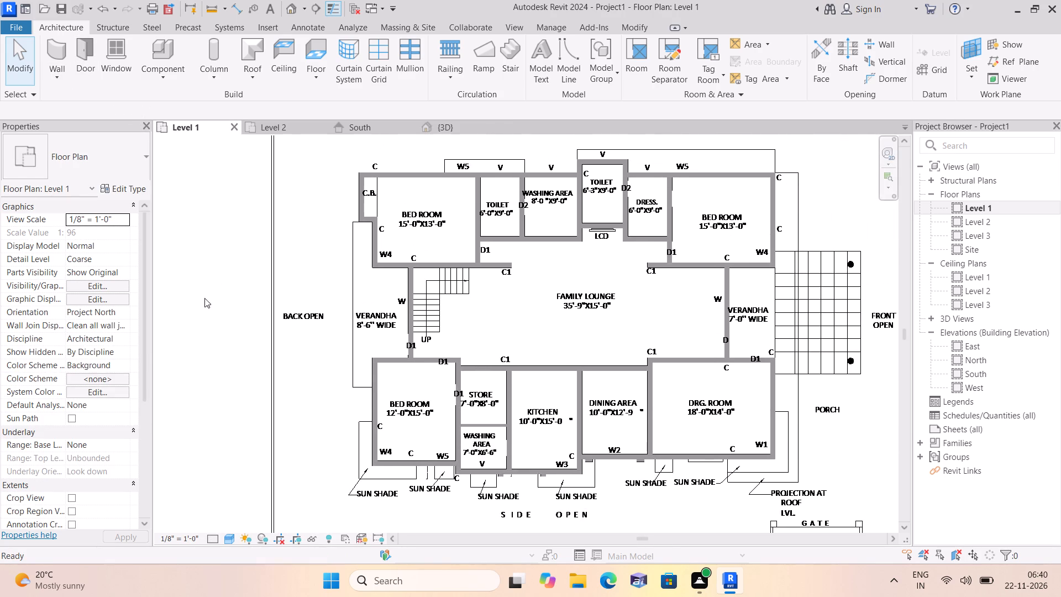
pyautogui.click(88, 66)
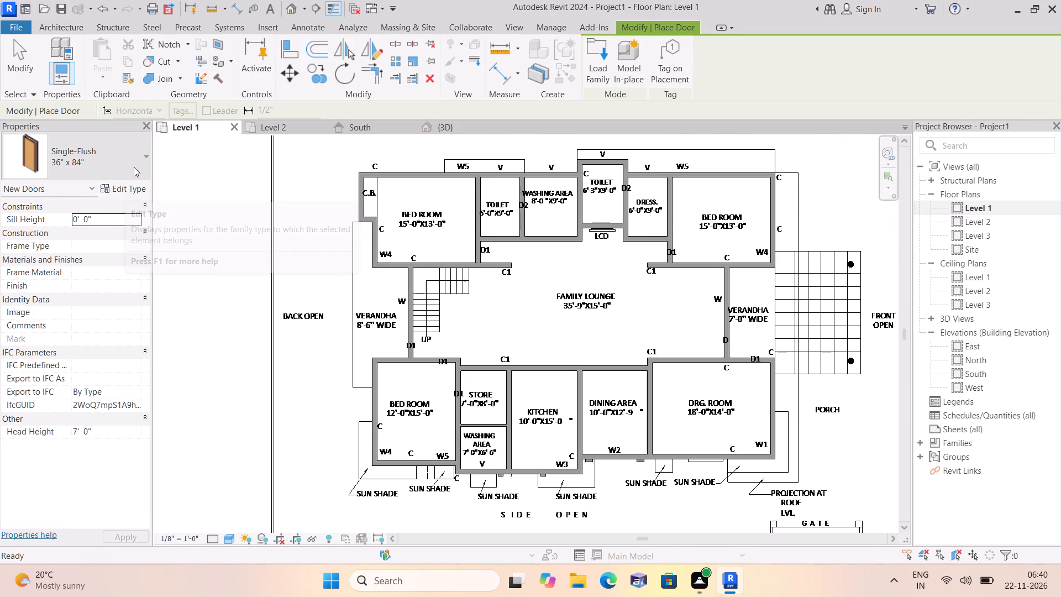
pyautogui.click(141, 156)
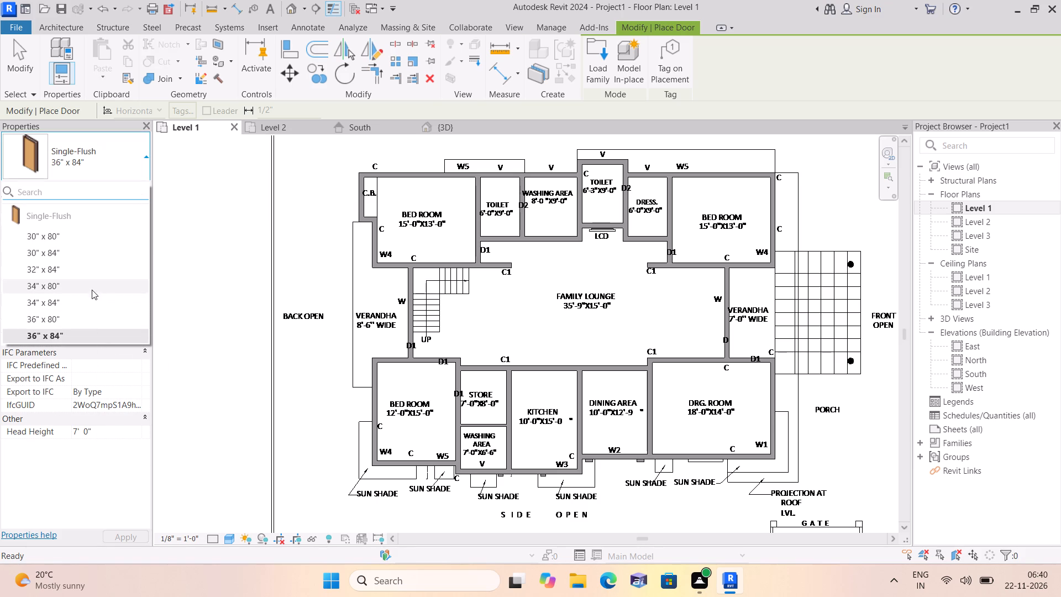
pyautogui.click(85, 237)
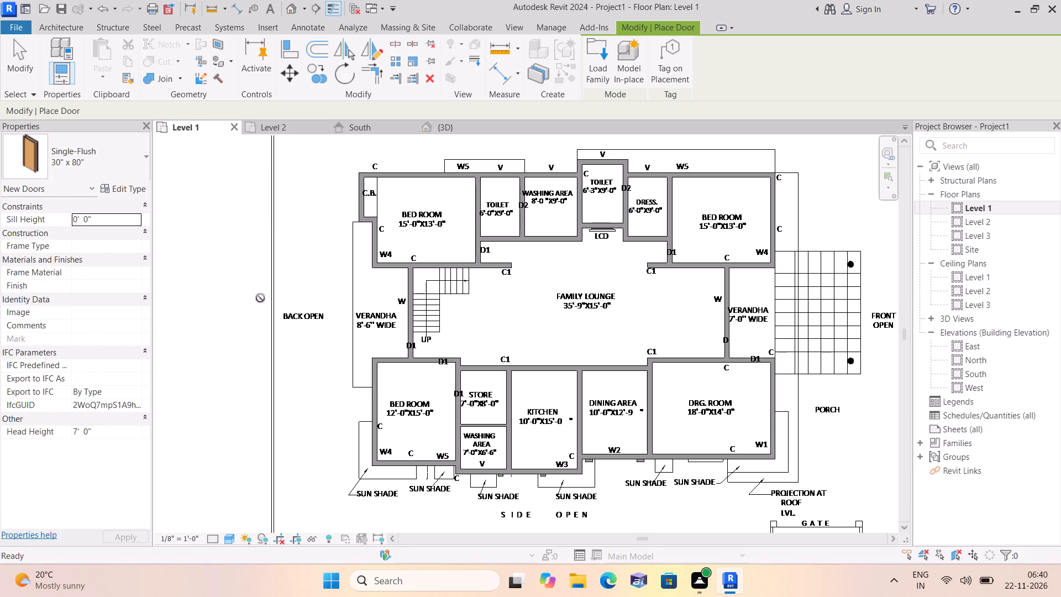
pyautogui.scroll(6, 424, 337)
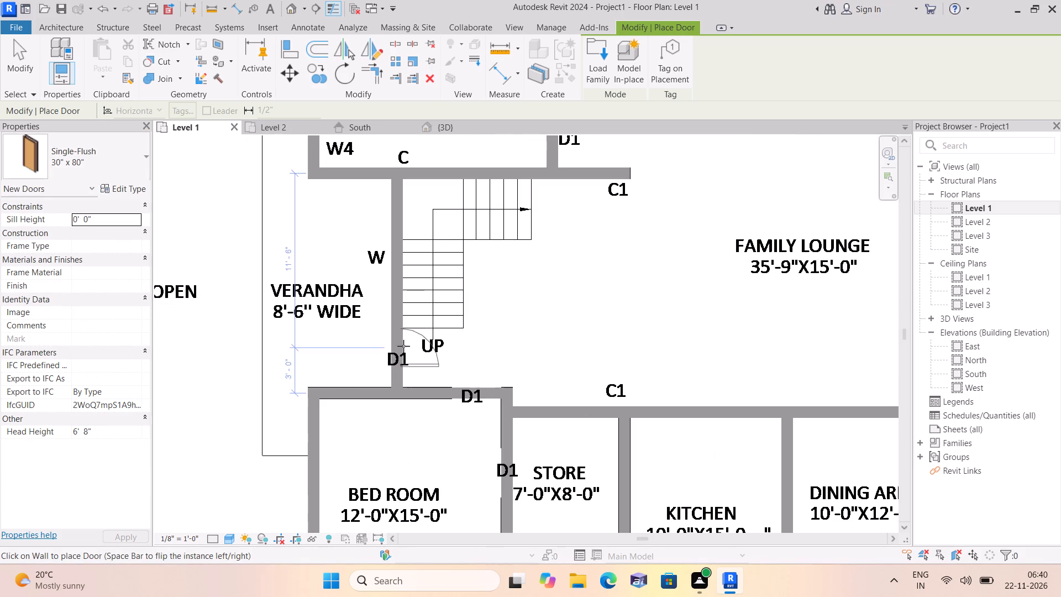
pyautogui.click(401, 365)
pyautogui.scroll(-1, 426, 356)
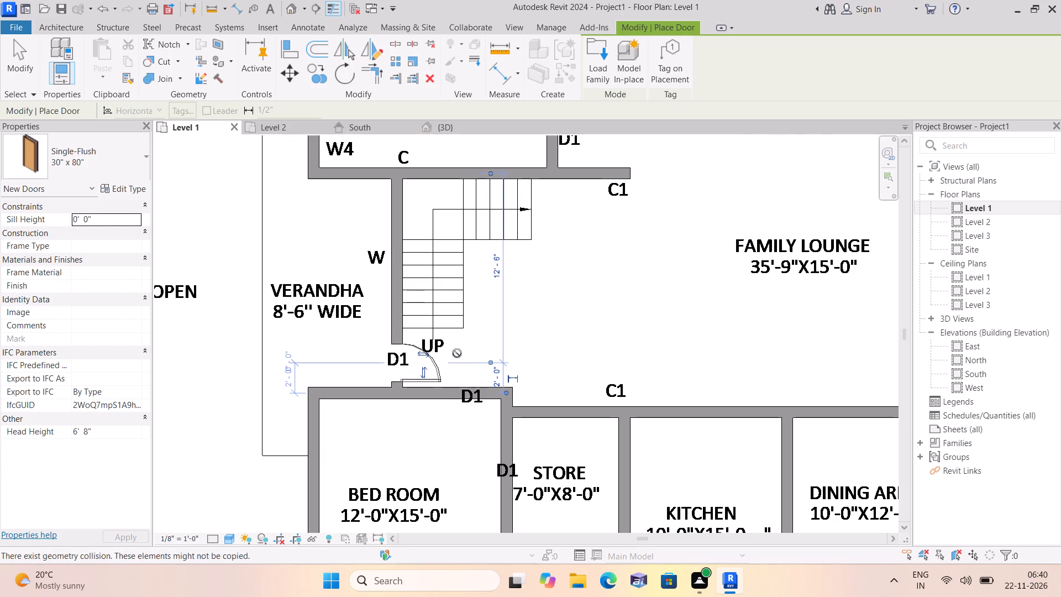
pyautogui.scroll(-4, 457, 353)
pyautogui.moveTo(504, 305); pyautogui.dragTo(485, 367, button='middle')
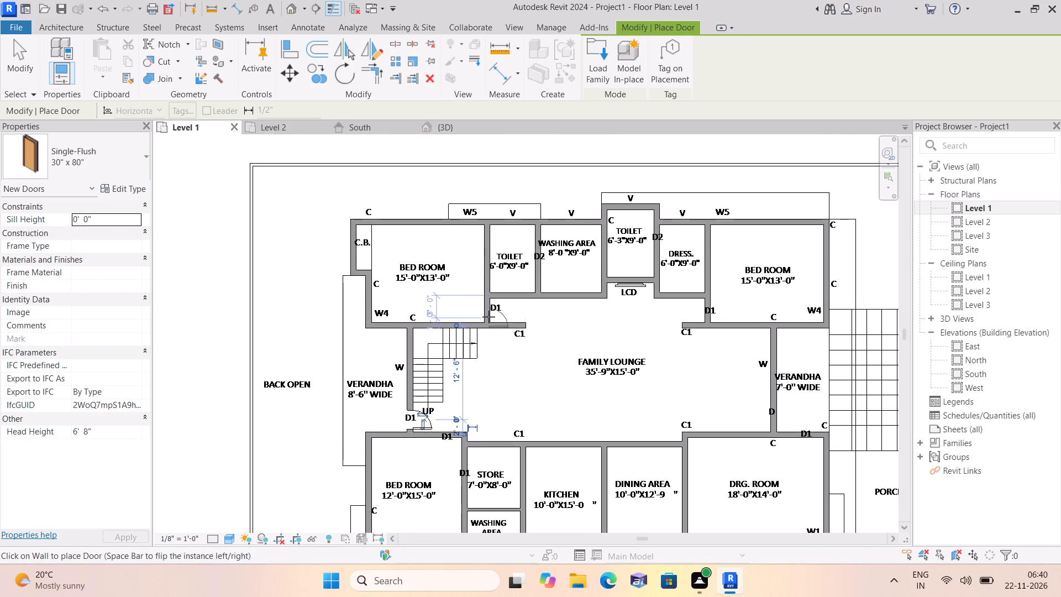
pyautogui.scroll(3, 489, 317)
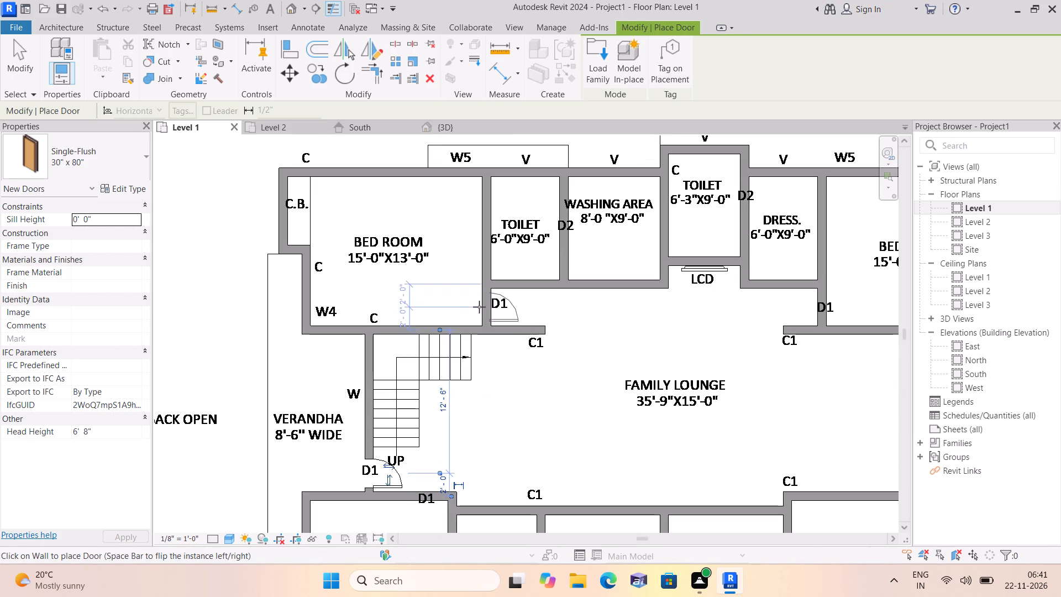
pyautogui.click(486, 310)
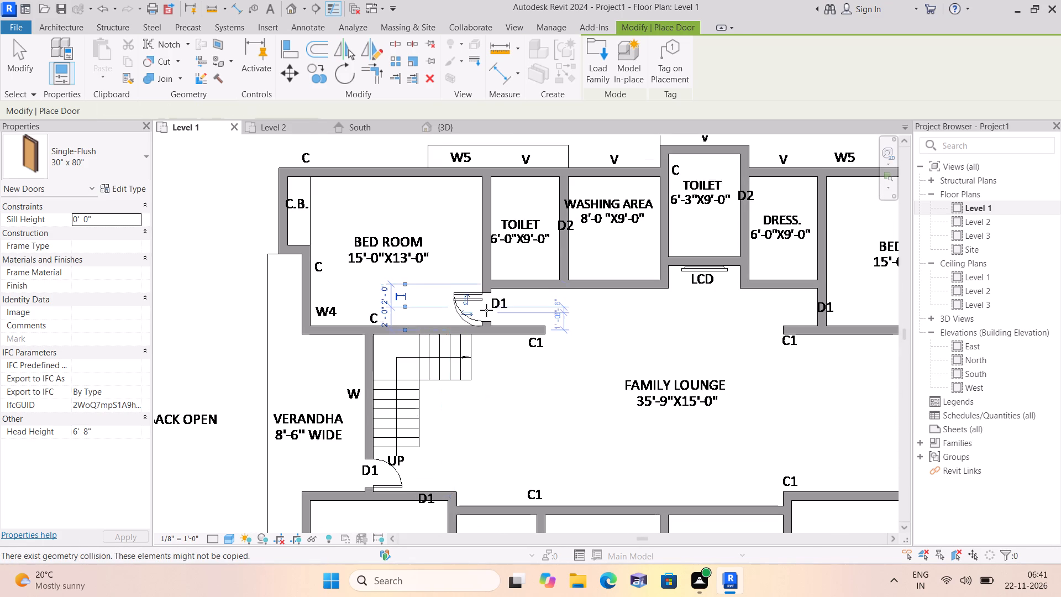
# Place Single-Flush 30" x 80" doors at the D1 marks in the north walls of the 12'-0"X15'-0" bedroom and the 18'-0"X14'-0" drawing room.
pyautogui.scroll(-2, 521, 310)
pyautogui.moveTo(610, 312); pyautogui.dragTo(512, 323, button='middle')
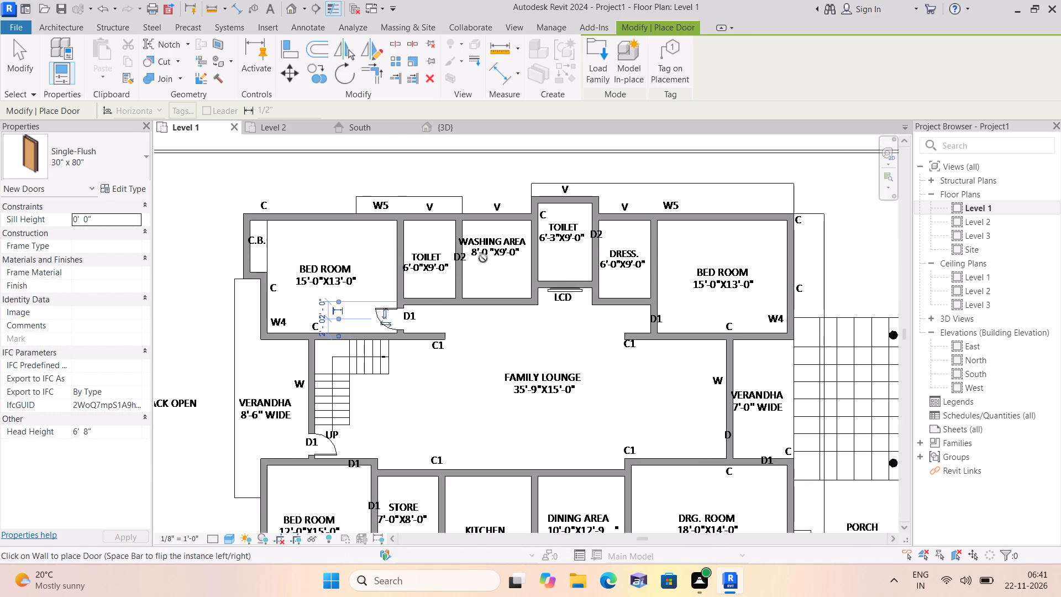
pyautogui.scroll(-2, 469, 255)
pyautogui.moveTo(469, 253); pyautogui.dragTo(463, 193, button='middle')
pyautogui.scroll(4, 391, 401)
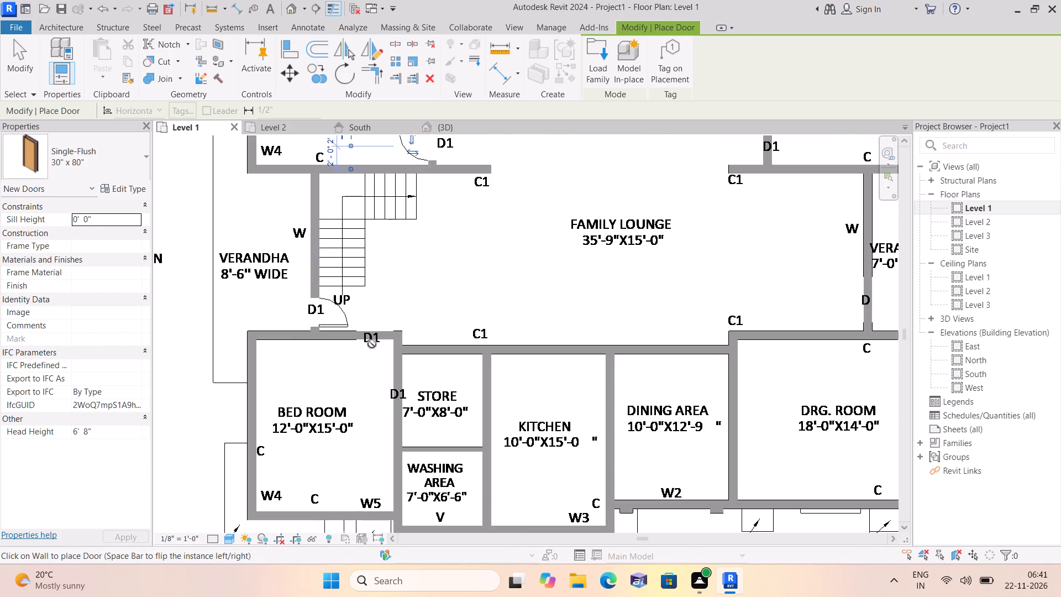
pyautogui.click(370, 341)
pyautogui.scroll(-1, 370, 405)
pyautogui.moveTo(367, 404); pyautogui.dragTo(370, 334, button='middle')
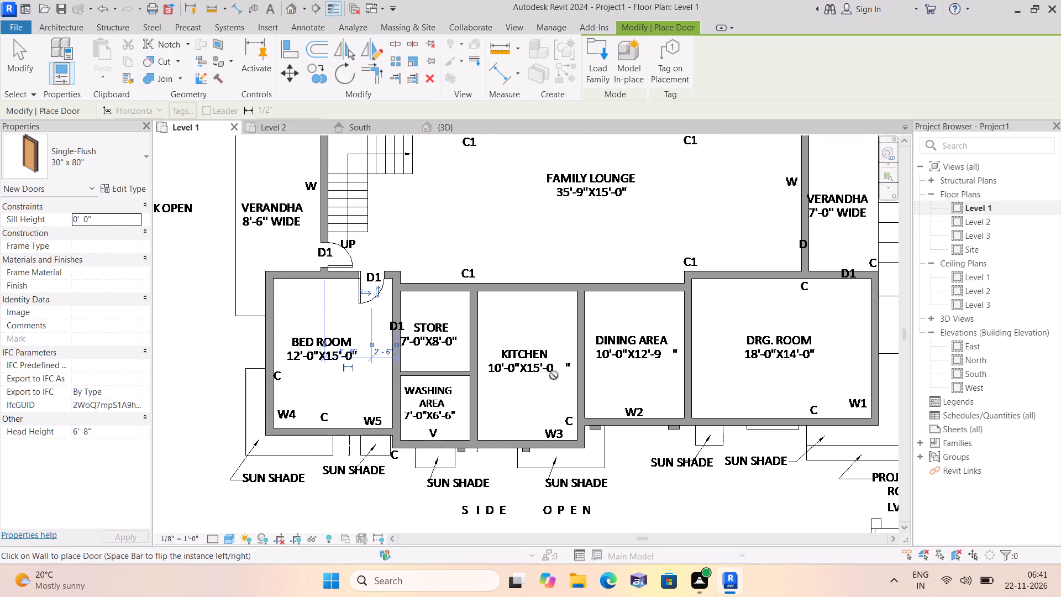
pyautogui.scroll(-1, 615, 371)
pyautogui.moveTo(765, 359); pyautogui.dragTo(740, 371, button='middle')
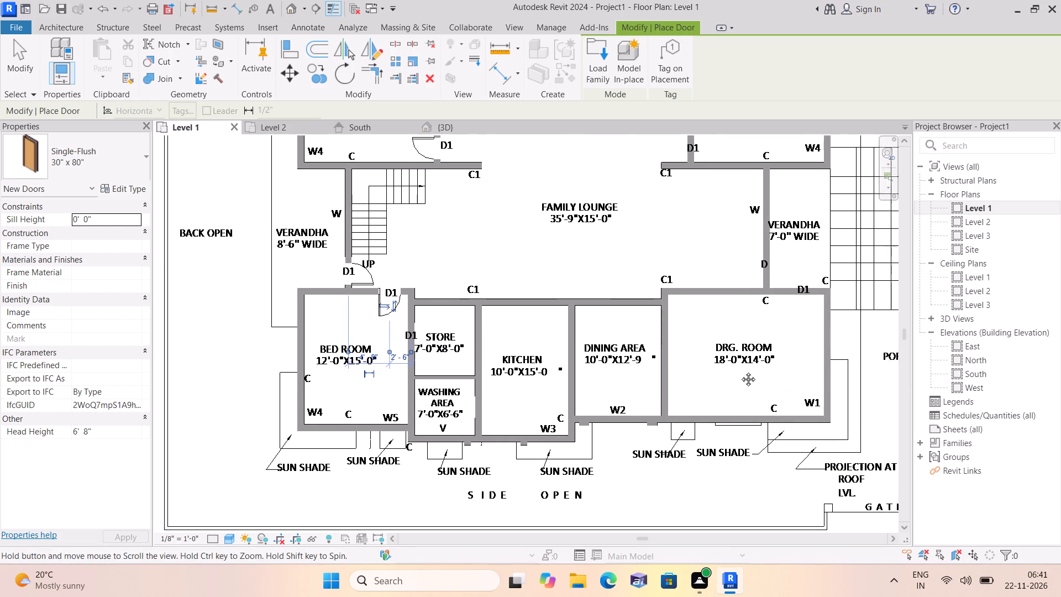
pyautogui.moveTo(740, 371); pyautogui.dragTo(656, 398, button='middle')
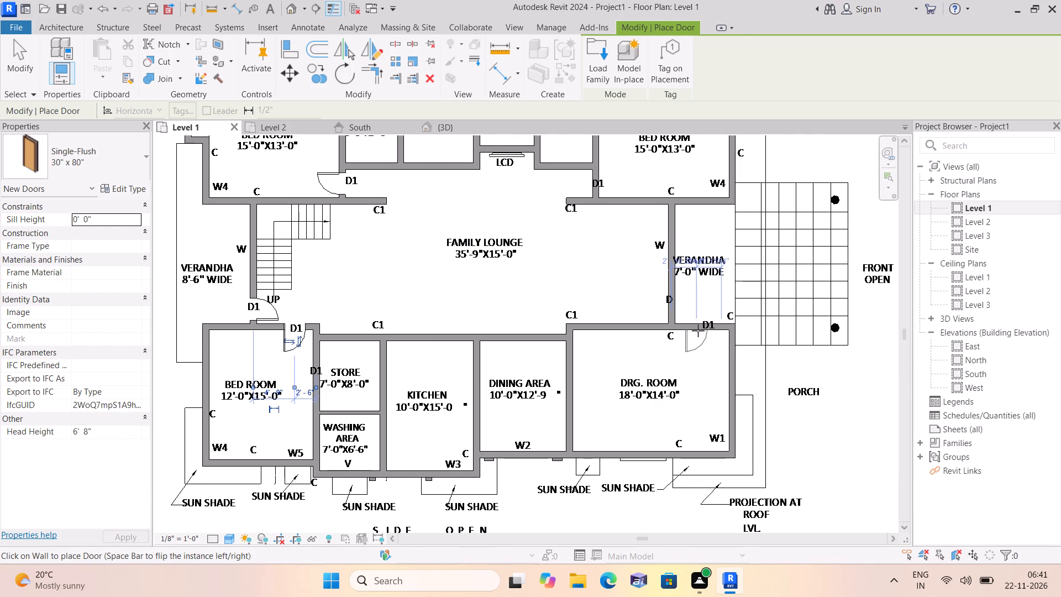
pyautogui.click(698, 331)
# Place a Single-Flush 30" x 80" door at the D1 mark in the northeast 15'-0"X13'-0" bedroom's west wall.
pyautogui.scroll(-3, 593, 364)
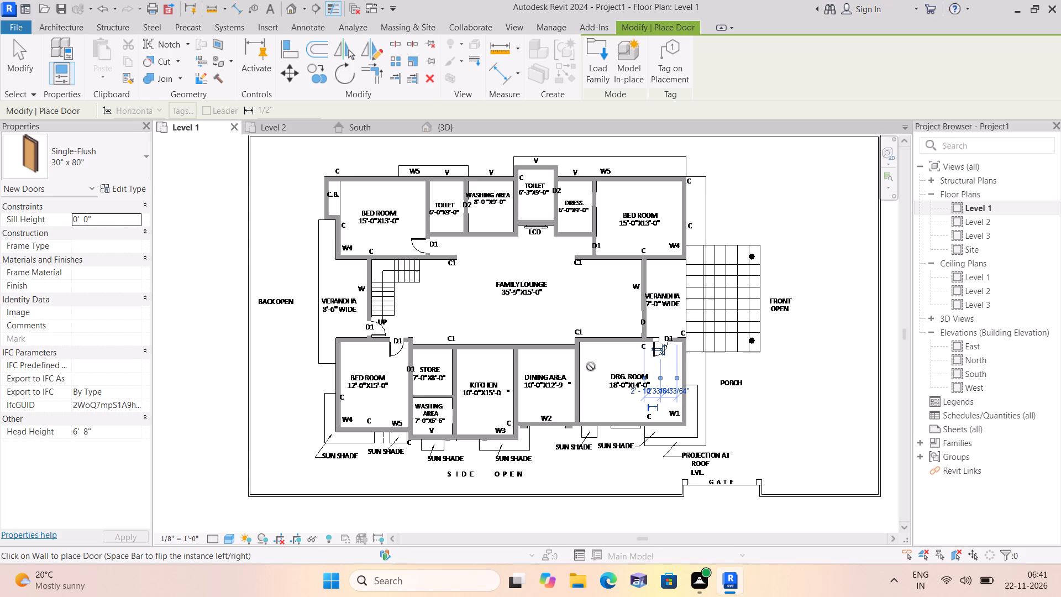
pyautogui.scroll(2, 555, 370)
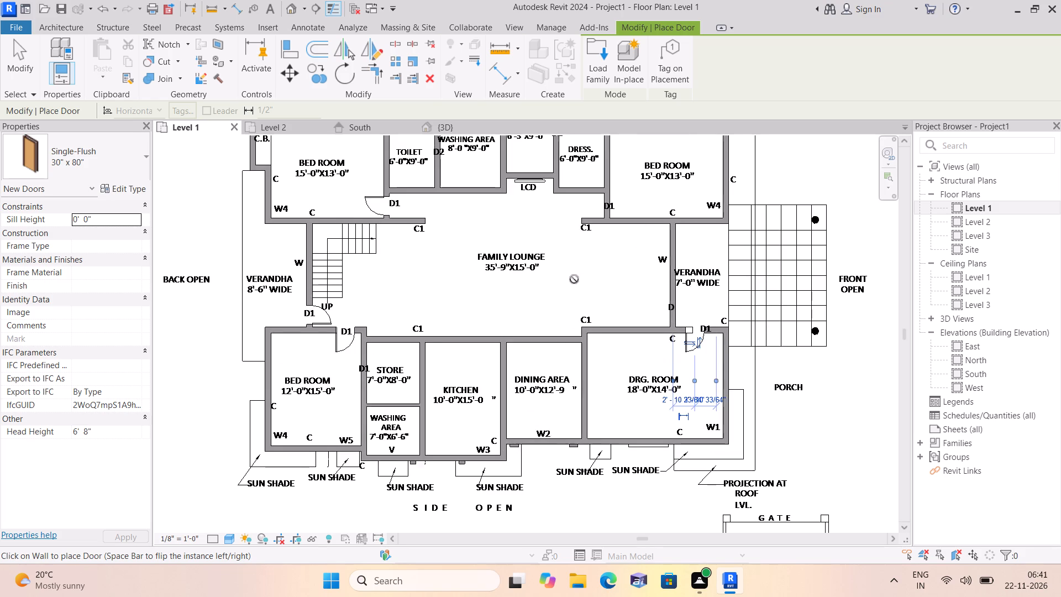
pyautogui.moveTo(570, 280); pyautogui.dragTo(489, 427, button='middle')
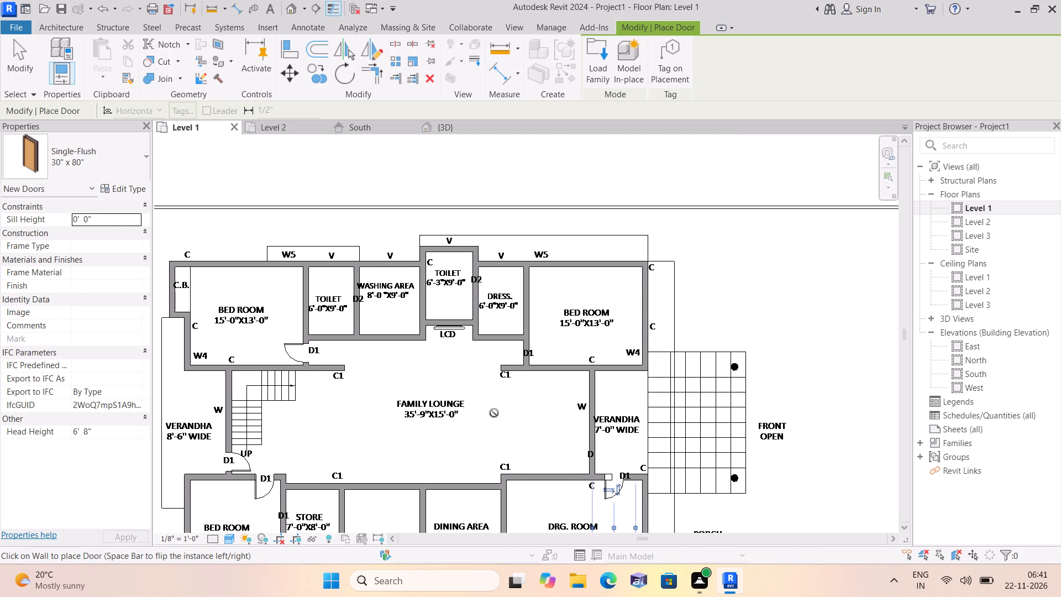
pyautogui.click(531, 350)
pyautogui.scroll(-4, 572, 323)
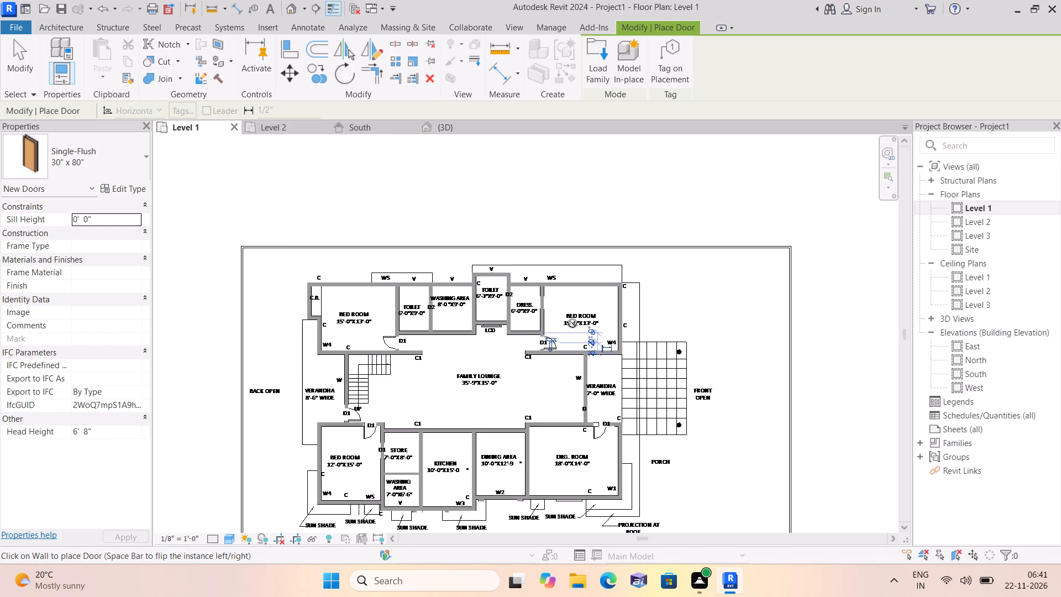
pyautogui.scroll(1, 572, 323)
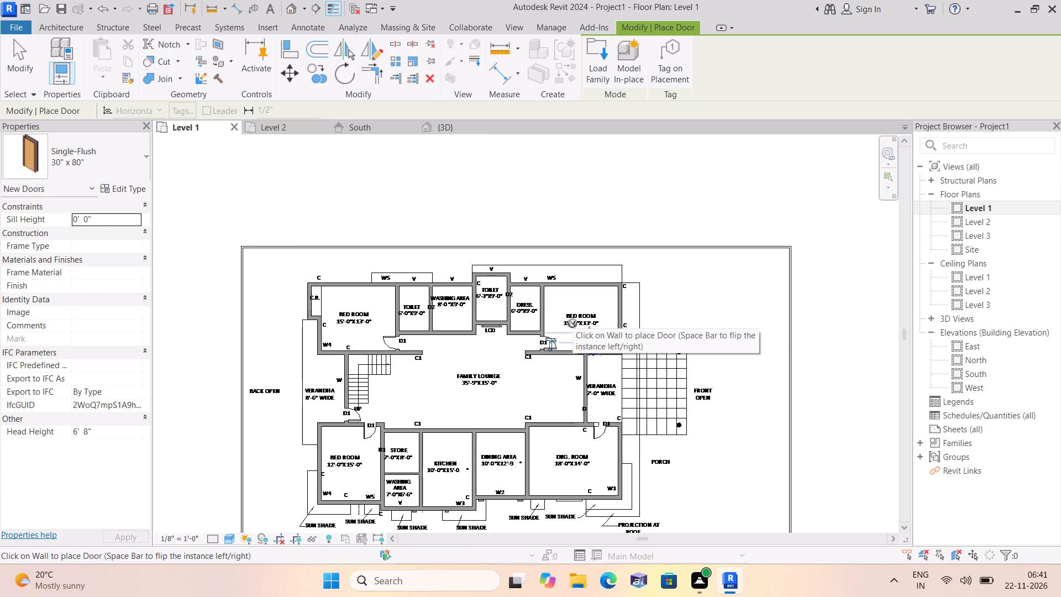
pyautogui.press('Escape')
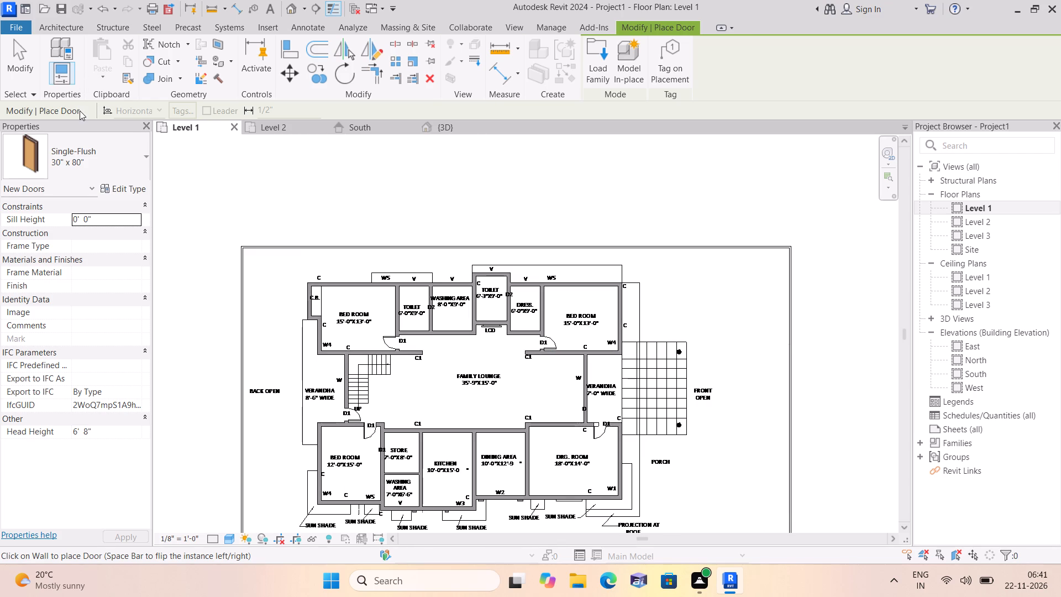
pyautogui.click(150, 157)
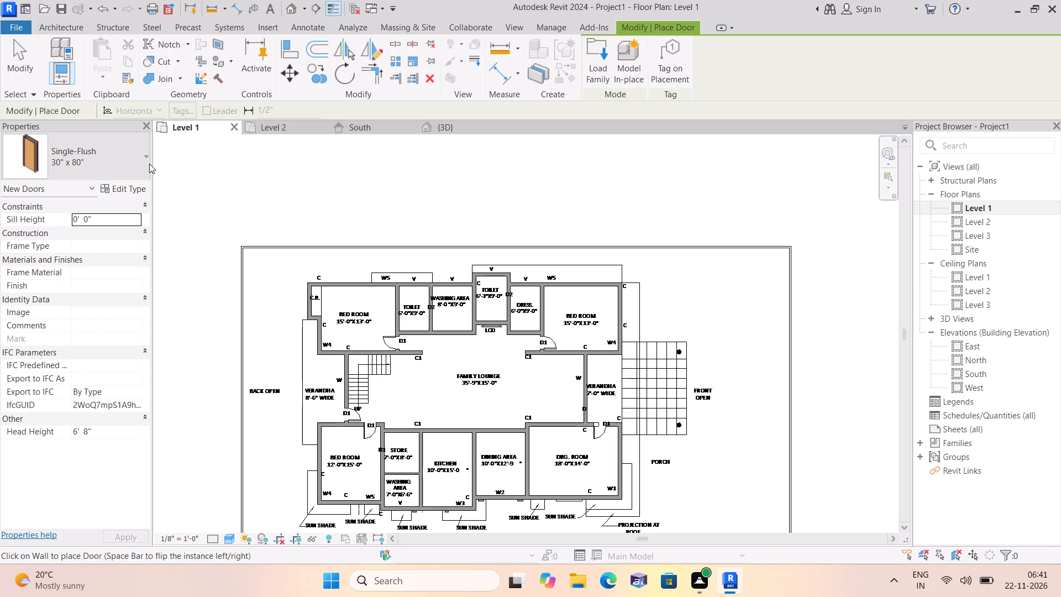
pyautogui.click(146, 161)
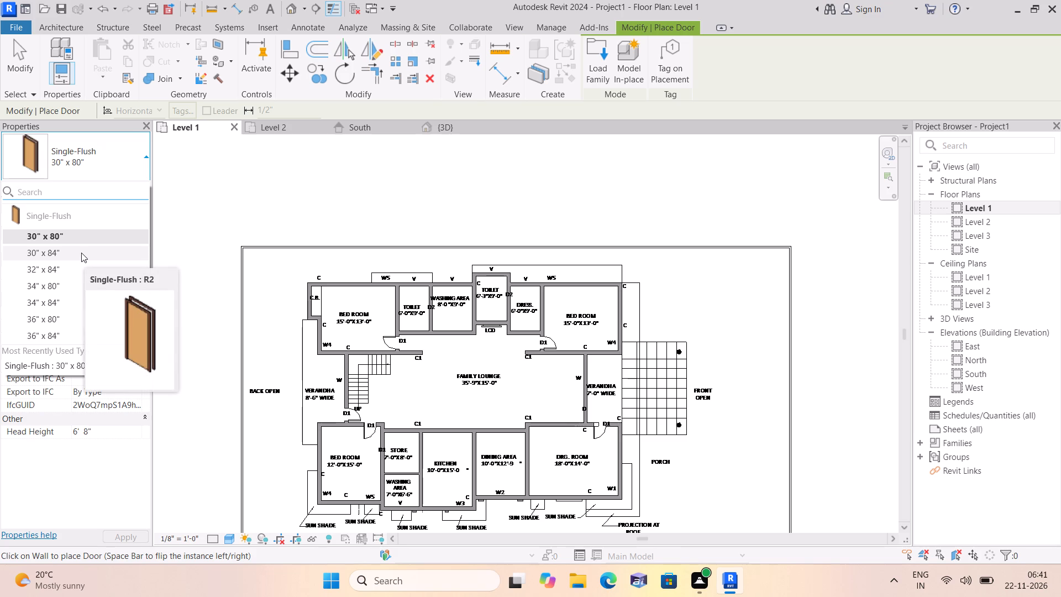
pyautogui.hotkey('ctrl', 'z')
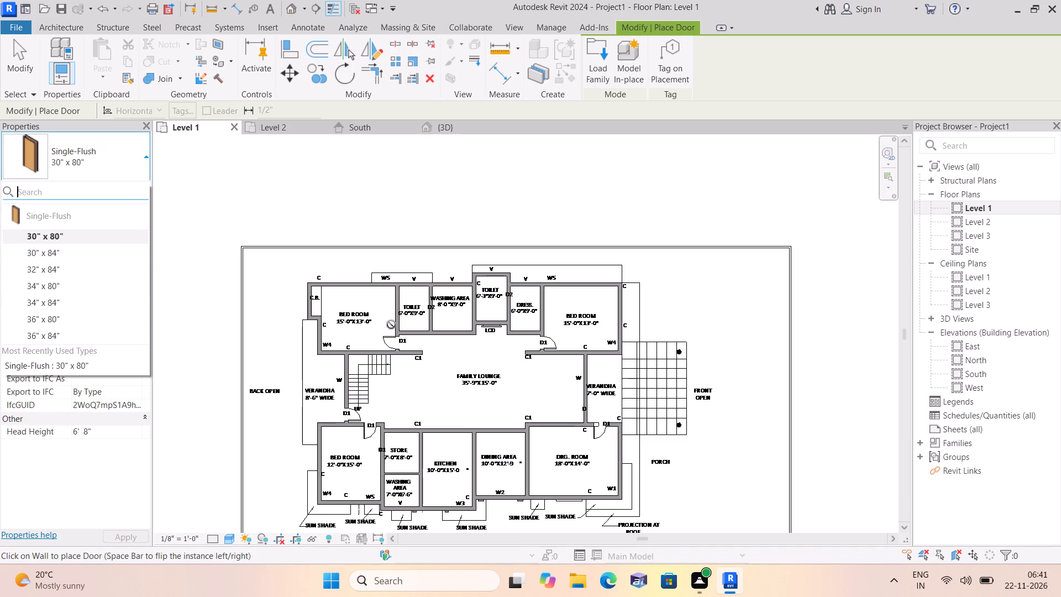
# Place Single-Flush 30" x 80" doors at both D2 marks, between the 6'-0"X9'-0" toilet and washing area and between the 6'-3"X9'-0" toilet and dressing room.
pyautogui.scroll(6, 424, 327)
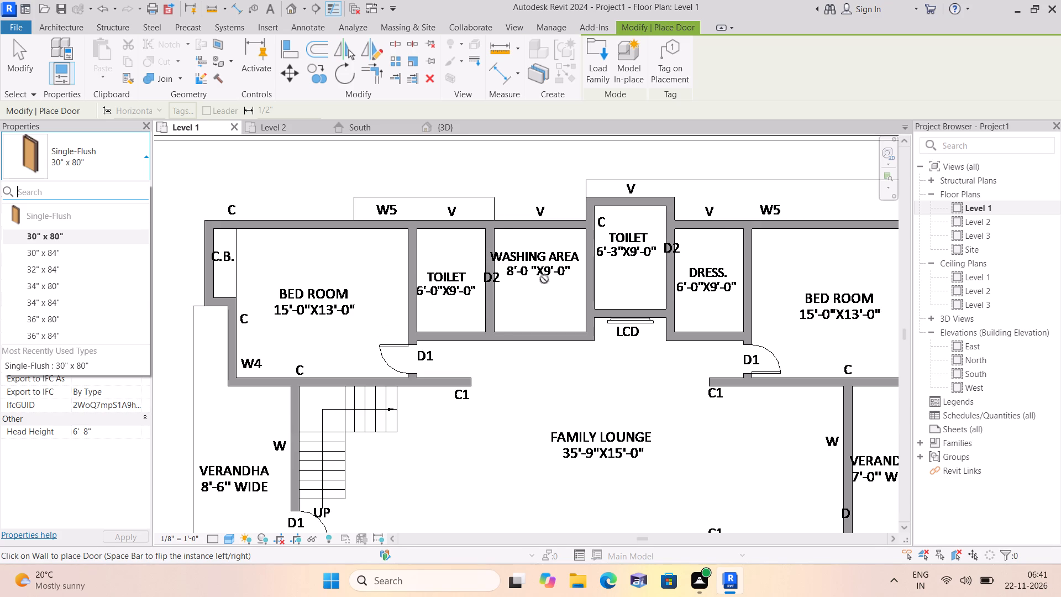
pyautogui.scroll(-2, 561, 279)
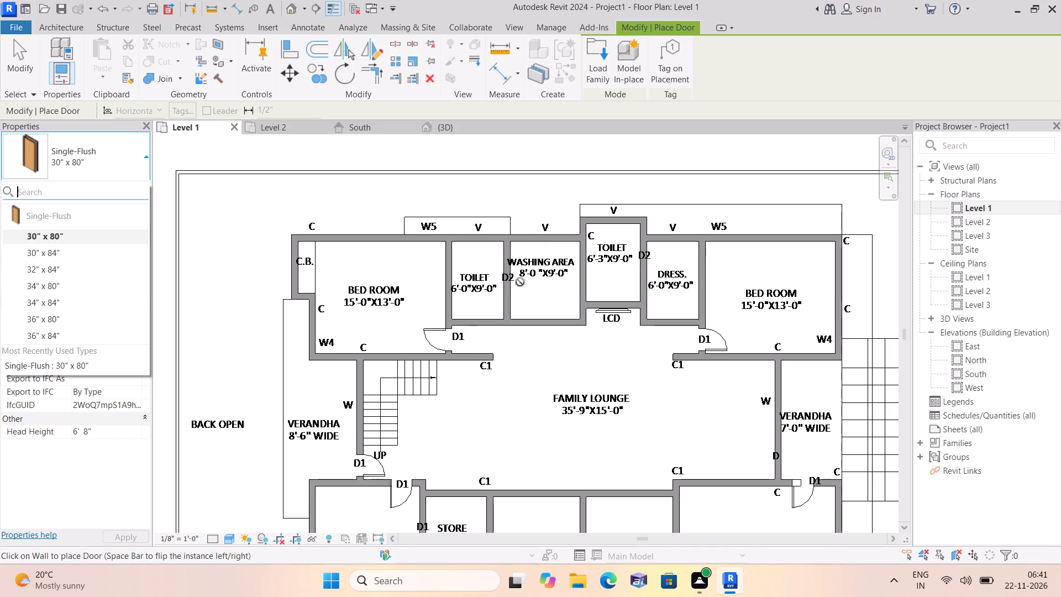
pyautogui.click(507, 280)
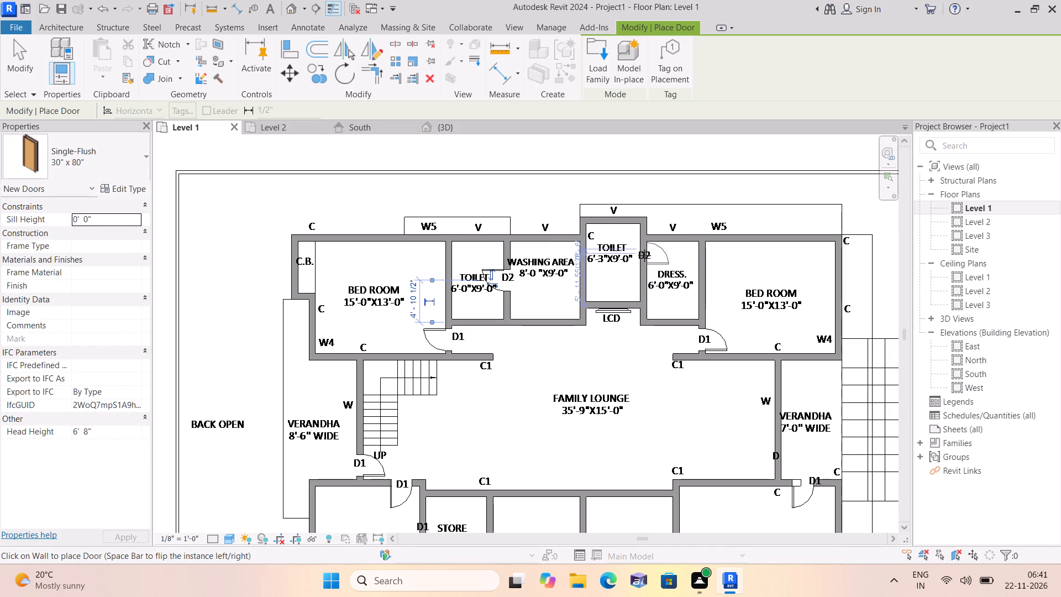
pyautogui.click(644, 255)
pyautogui.scroll(-1, 608, 366)
pyautogui.moveTo(605, 365); pyautogui.dragTo(603, 363, button='middle')
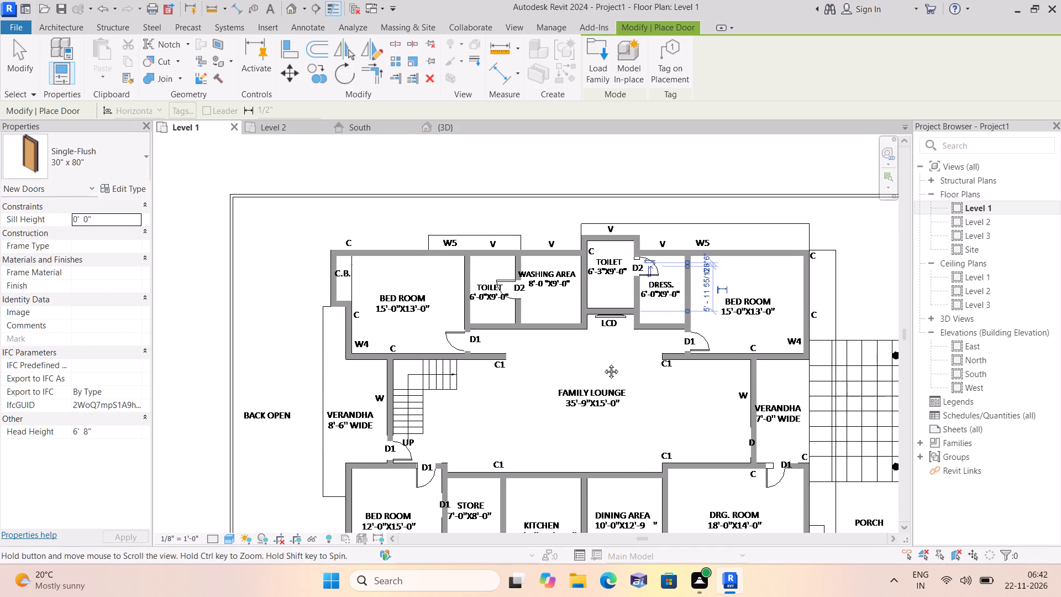
pyautogui.moveTo(603, 363); pyautogui.dragTo(567, 279, button='middle')
pyautogui.scroll(-1, 567, 279)
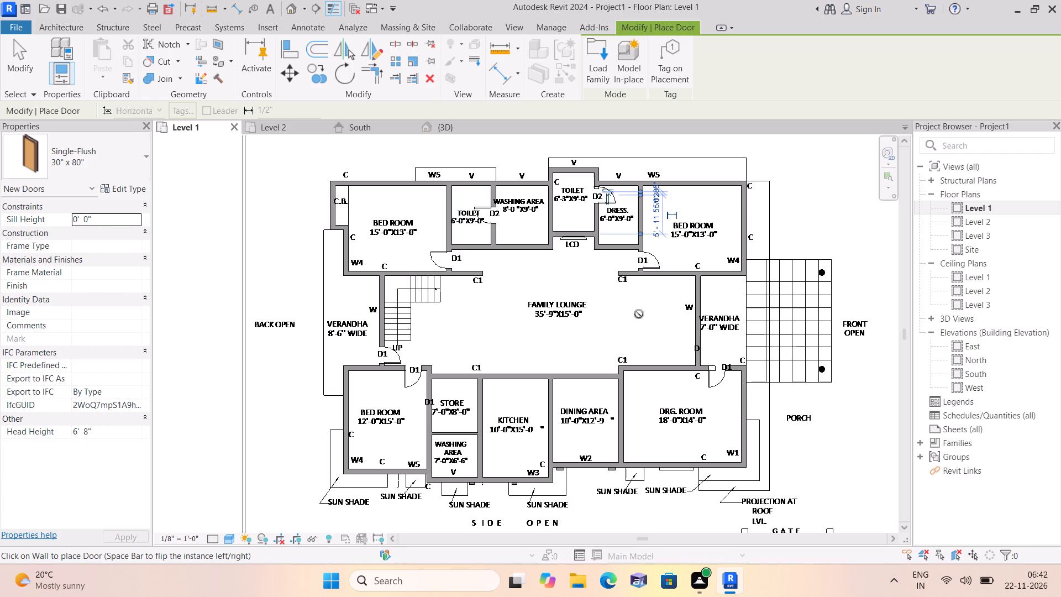
pyautogui.press('Escape')
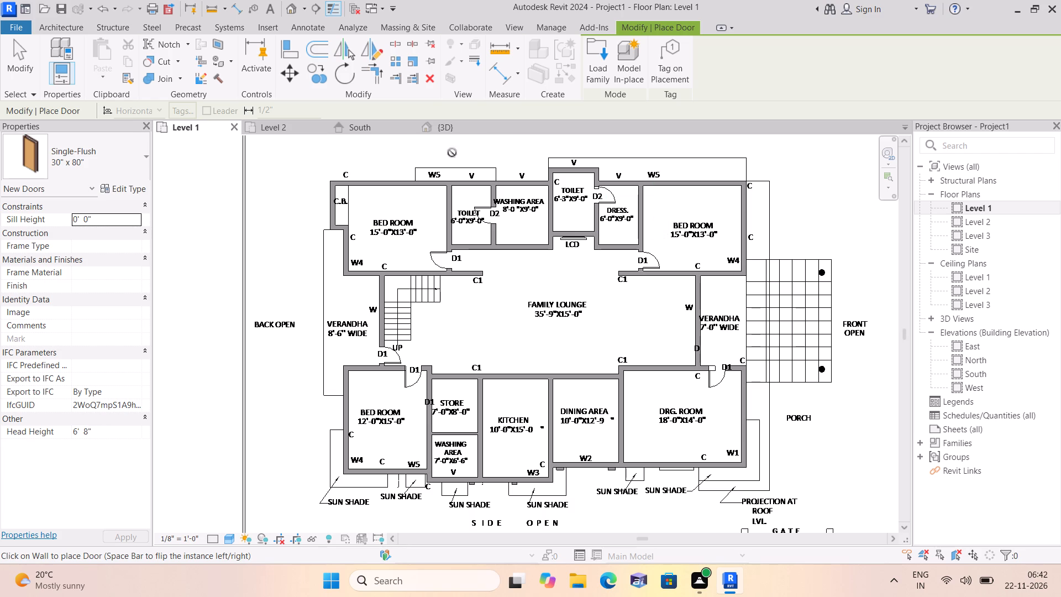
# Inspect the placed doors across the house in an angled 3D view, including close-up around the 12'-0"X15'-0" bedroom.
pyautogui.click(447, 134)
pyautogui.click(447, 132)
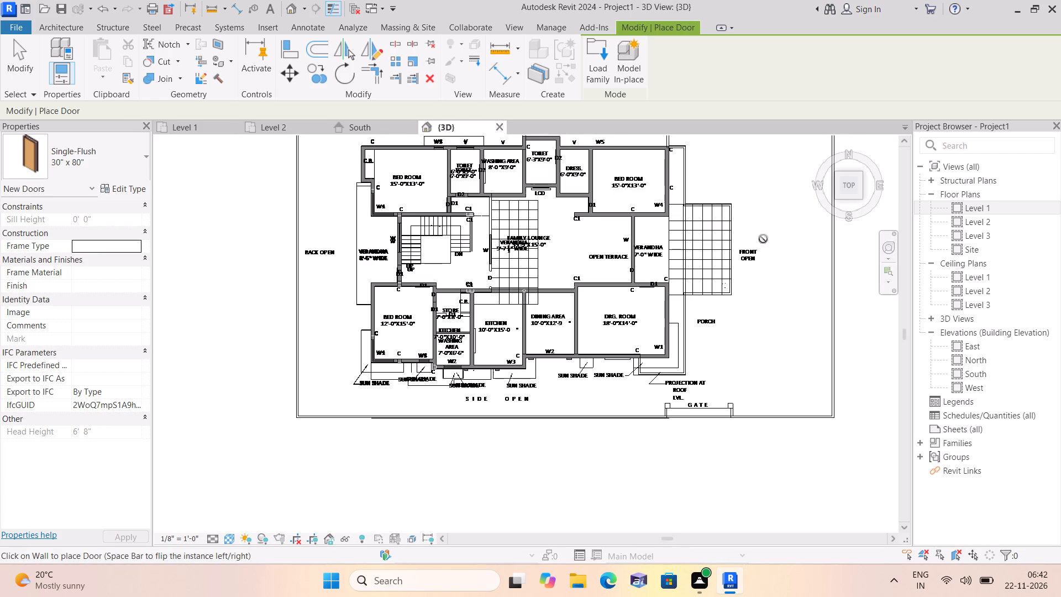
pyautogui.click(836, 199)
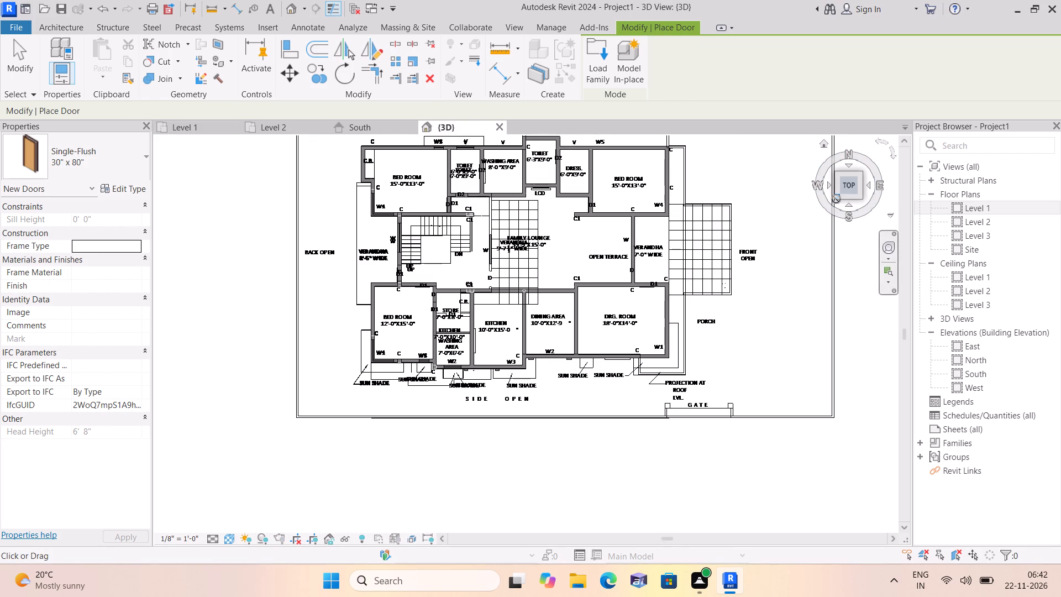
pyautogui.scroll(5, 506, 385)
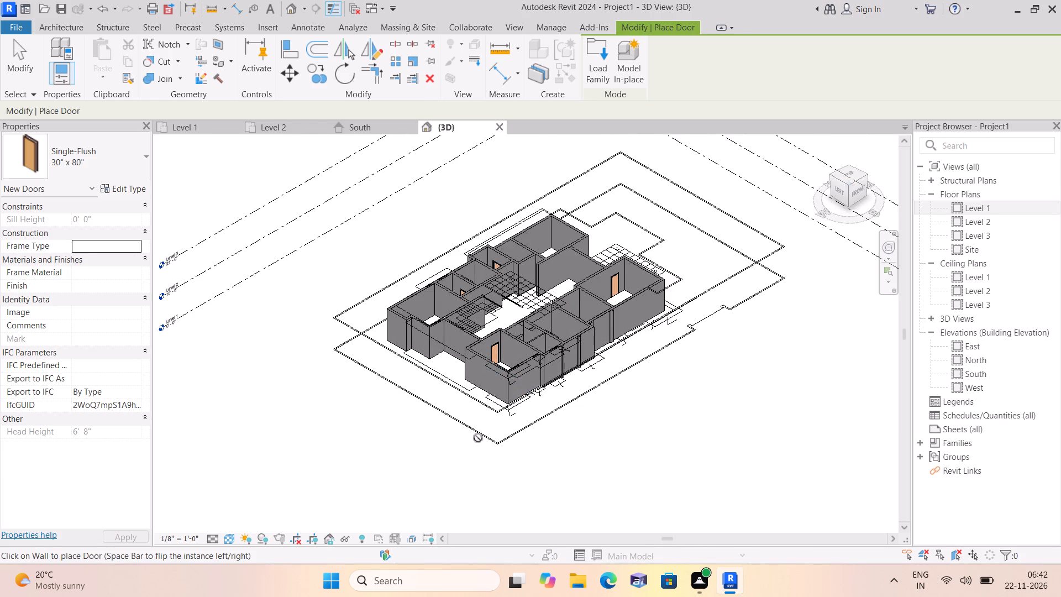
pyautogui.scroll(4, 491, 404)
pyautogui.press('Escape')
pyautogui.scroll(3, 496, 324)
pyautogui.scroll(2, 559, 331)
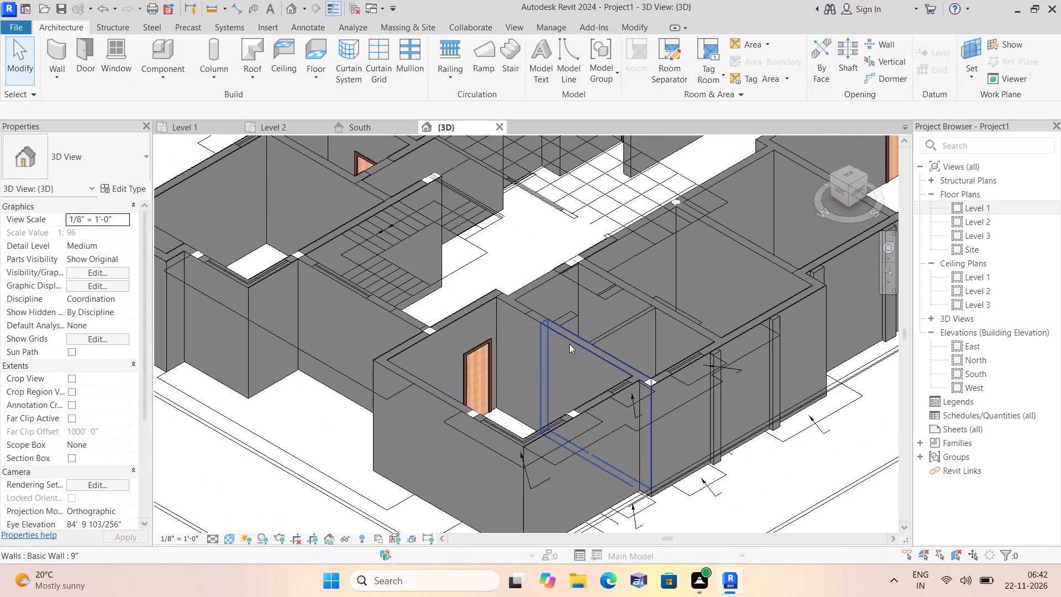
pyautogui.moveTo(569, 344); pyautogui.dragTo(532, 401, button='middle')
pyautogui.scroll(-2, 532, 401)
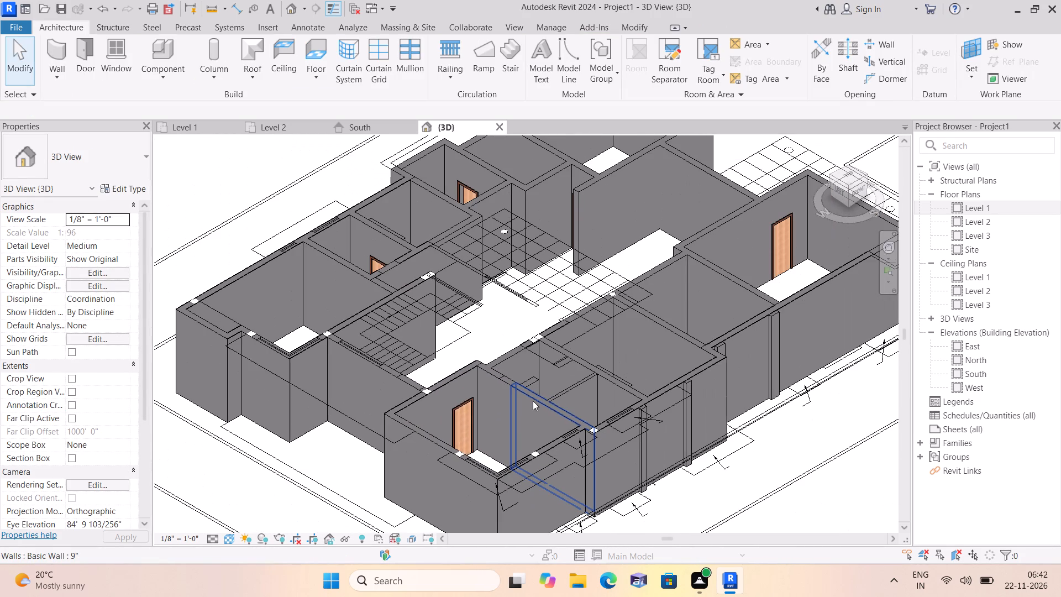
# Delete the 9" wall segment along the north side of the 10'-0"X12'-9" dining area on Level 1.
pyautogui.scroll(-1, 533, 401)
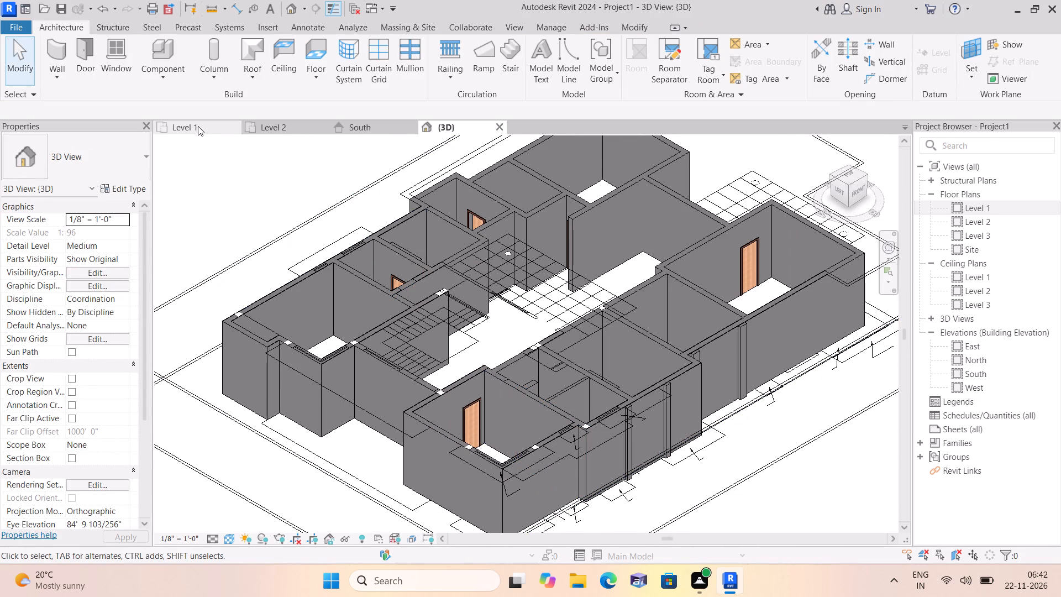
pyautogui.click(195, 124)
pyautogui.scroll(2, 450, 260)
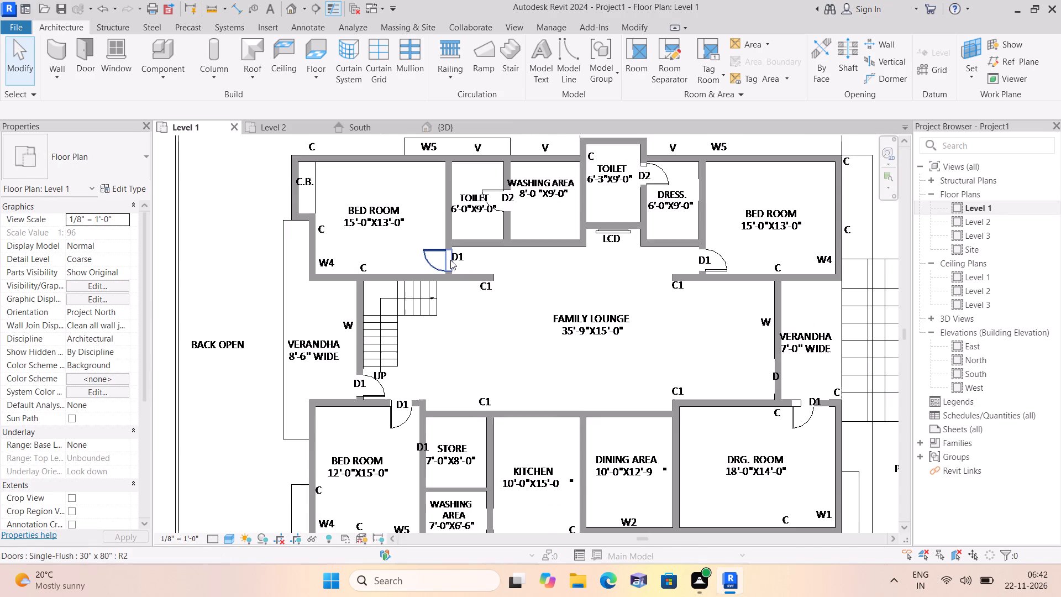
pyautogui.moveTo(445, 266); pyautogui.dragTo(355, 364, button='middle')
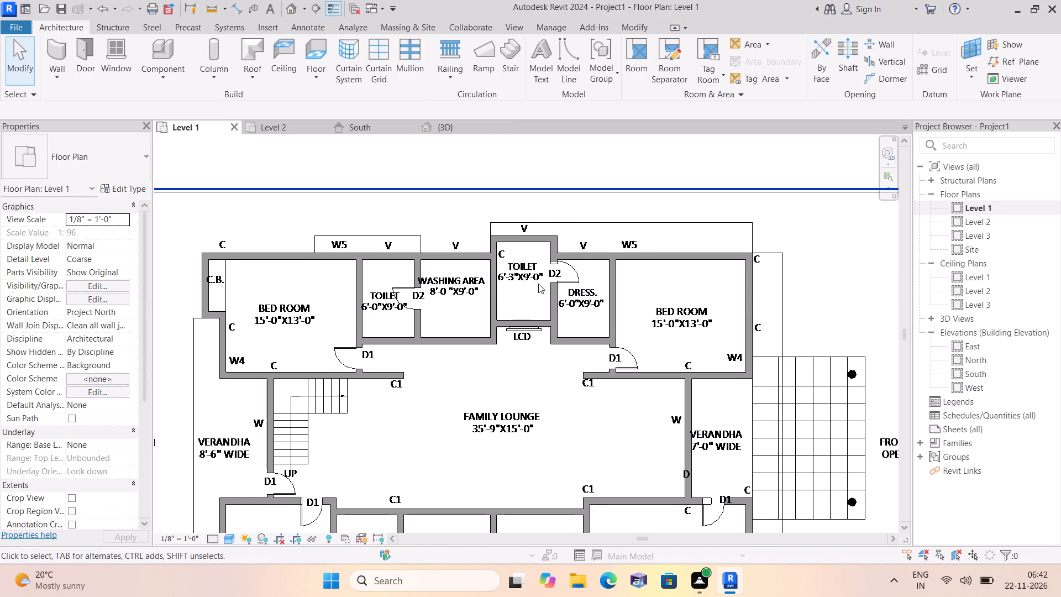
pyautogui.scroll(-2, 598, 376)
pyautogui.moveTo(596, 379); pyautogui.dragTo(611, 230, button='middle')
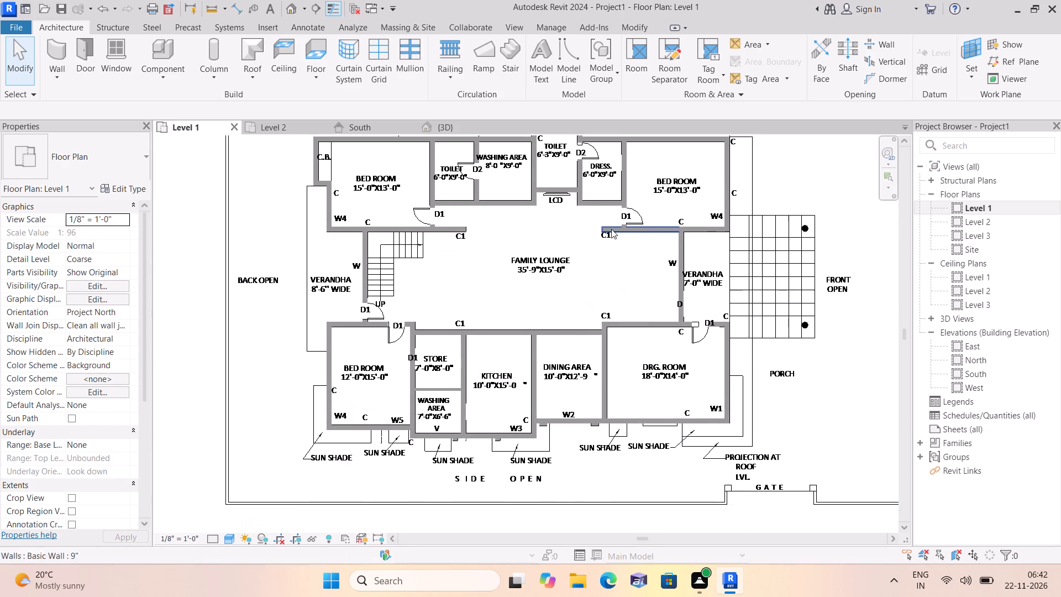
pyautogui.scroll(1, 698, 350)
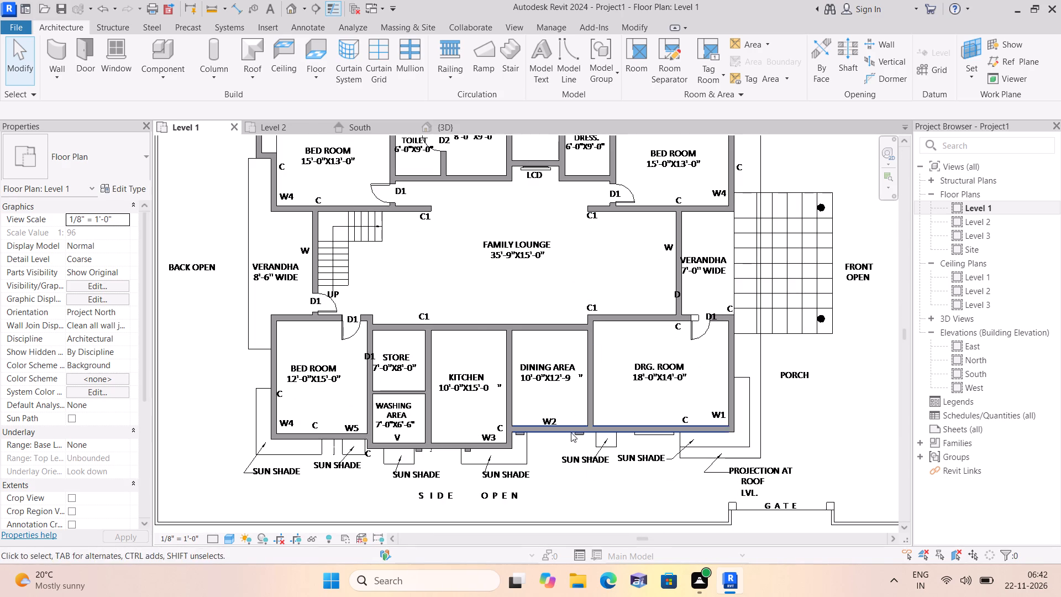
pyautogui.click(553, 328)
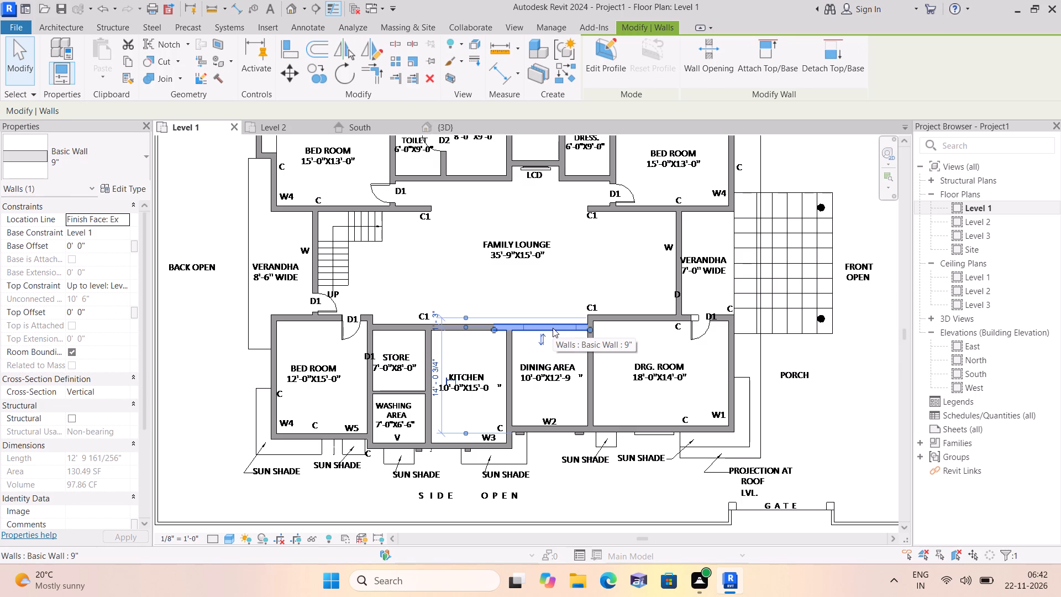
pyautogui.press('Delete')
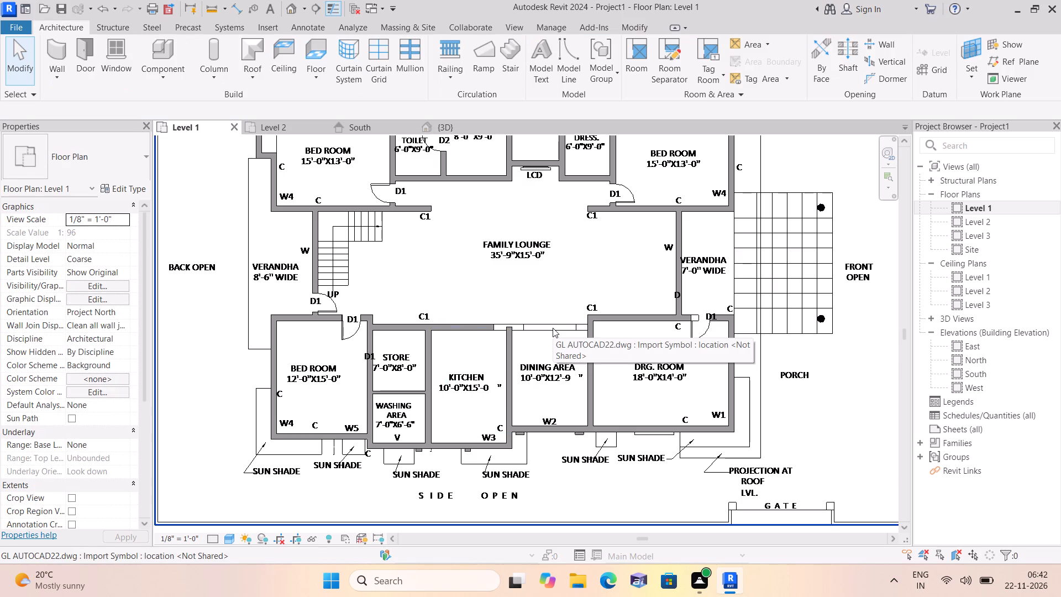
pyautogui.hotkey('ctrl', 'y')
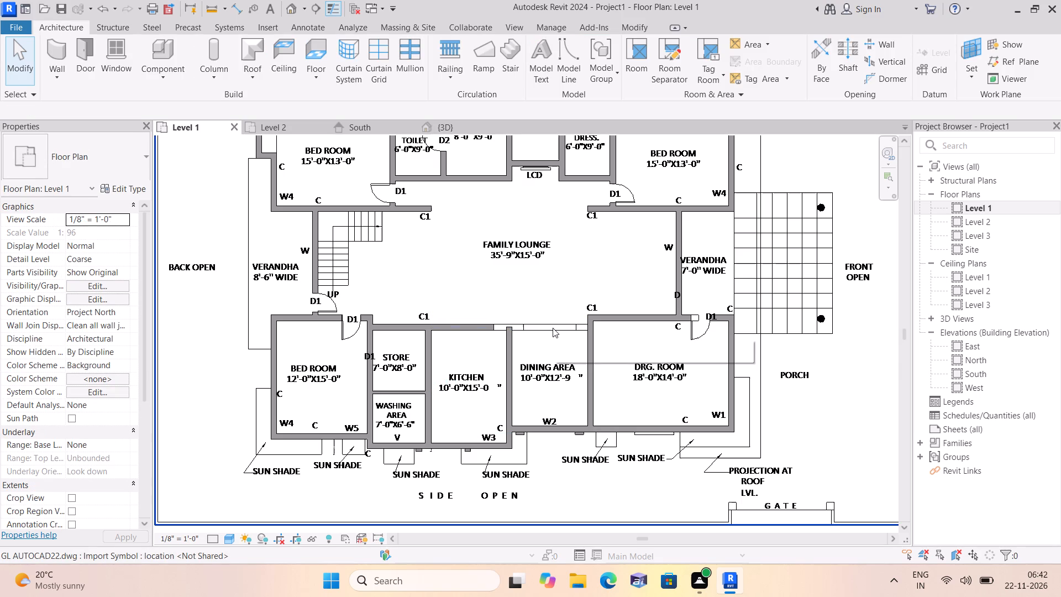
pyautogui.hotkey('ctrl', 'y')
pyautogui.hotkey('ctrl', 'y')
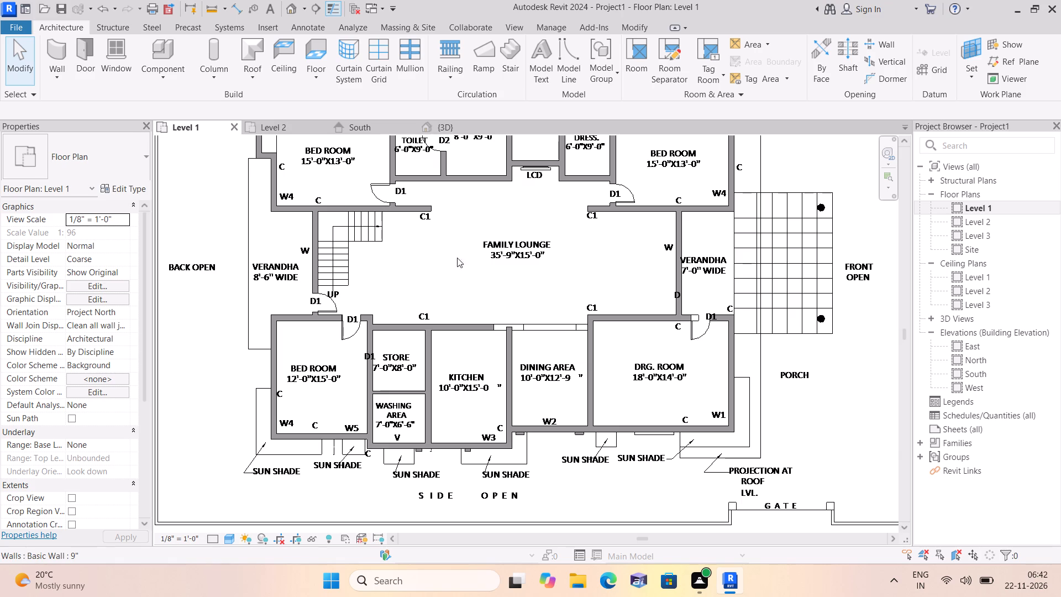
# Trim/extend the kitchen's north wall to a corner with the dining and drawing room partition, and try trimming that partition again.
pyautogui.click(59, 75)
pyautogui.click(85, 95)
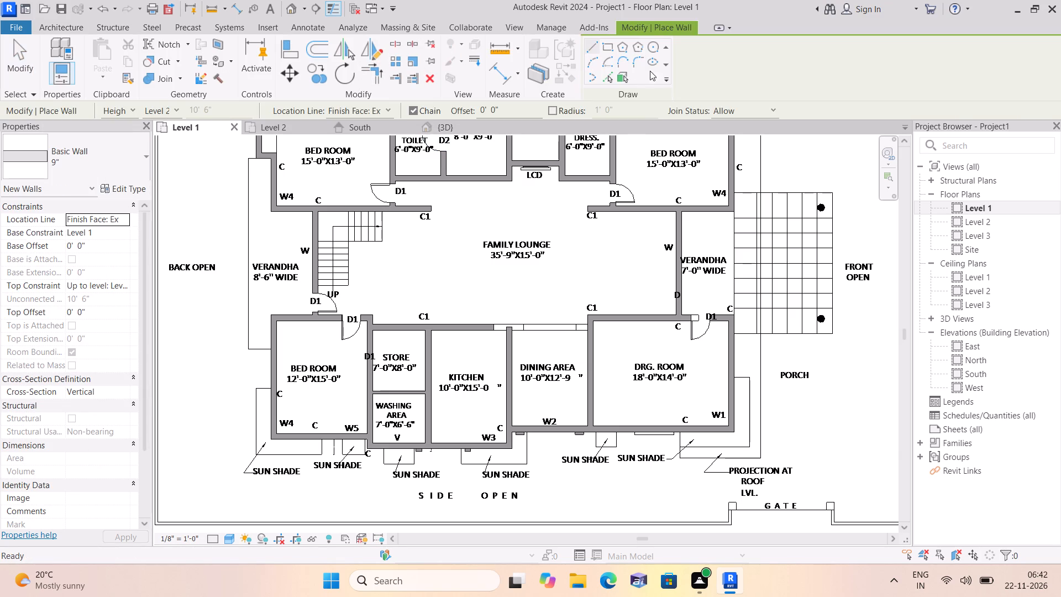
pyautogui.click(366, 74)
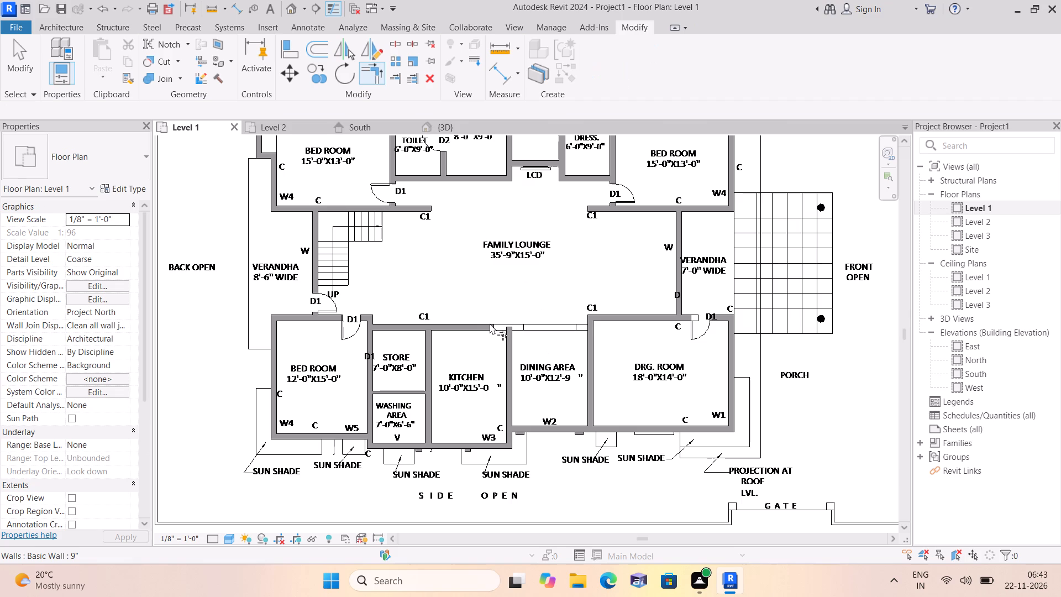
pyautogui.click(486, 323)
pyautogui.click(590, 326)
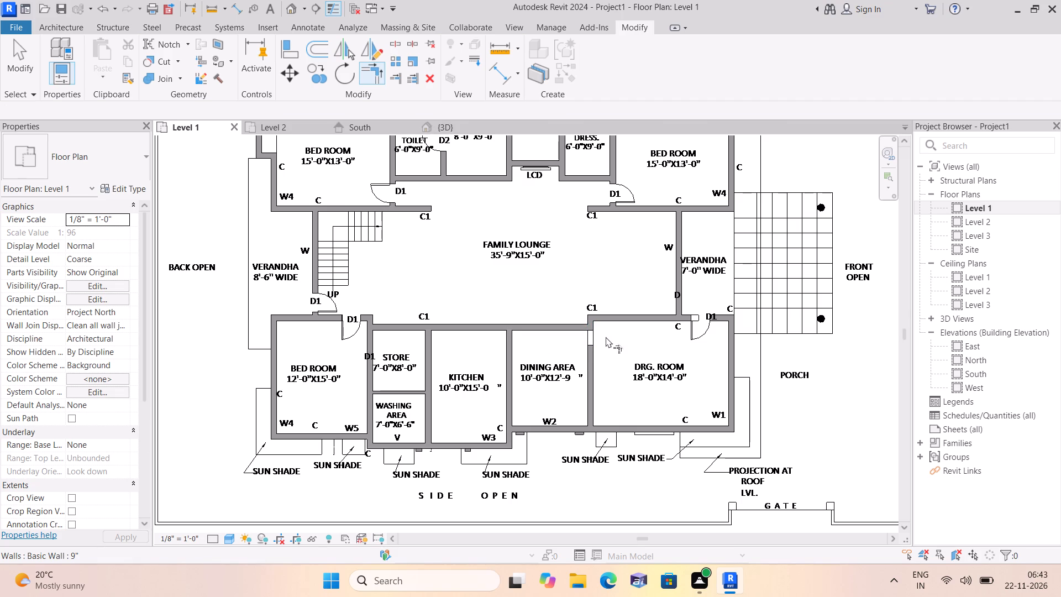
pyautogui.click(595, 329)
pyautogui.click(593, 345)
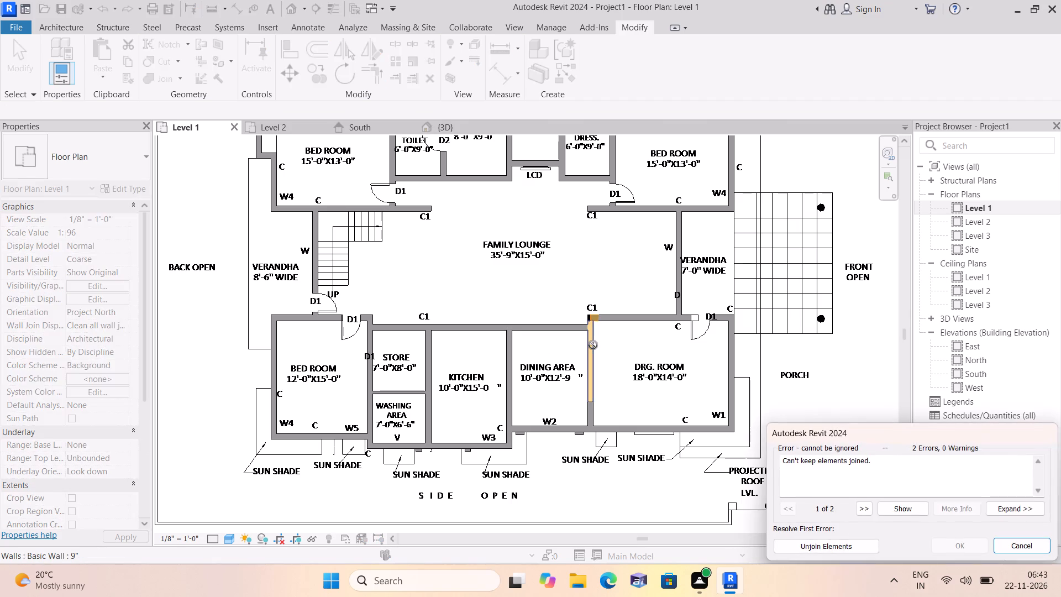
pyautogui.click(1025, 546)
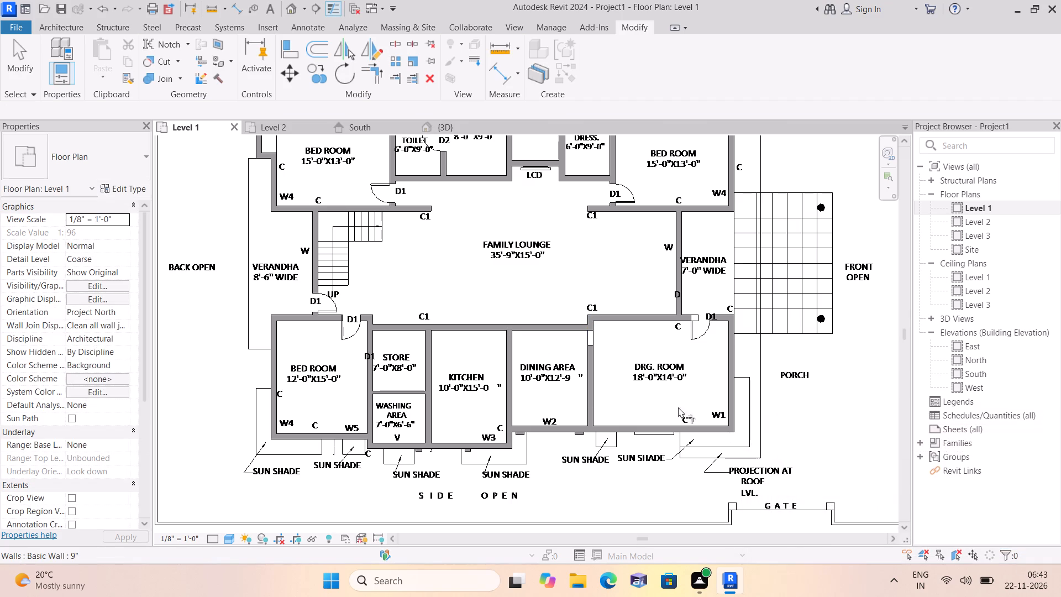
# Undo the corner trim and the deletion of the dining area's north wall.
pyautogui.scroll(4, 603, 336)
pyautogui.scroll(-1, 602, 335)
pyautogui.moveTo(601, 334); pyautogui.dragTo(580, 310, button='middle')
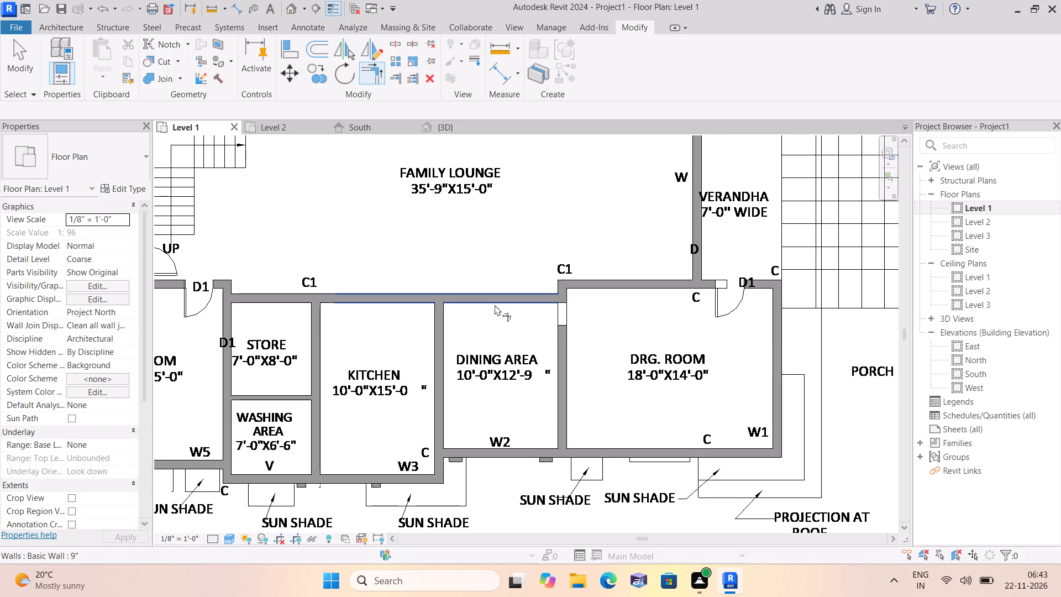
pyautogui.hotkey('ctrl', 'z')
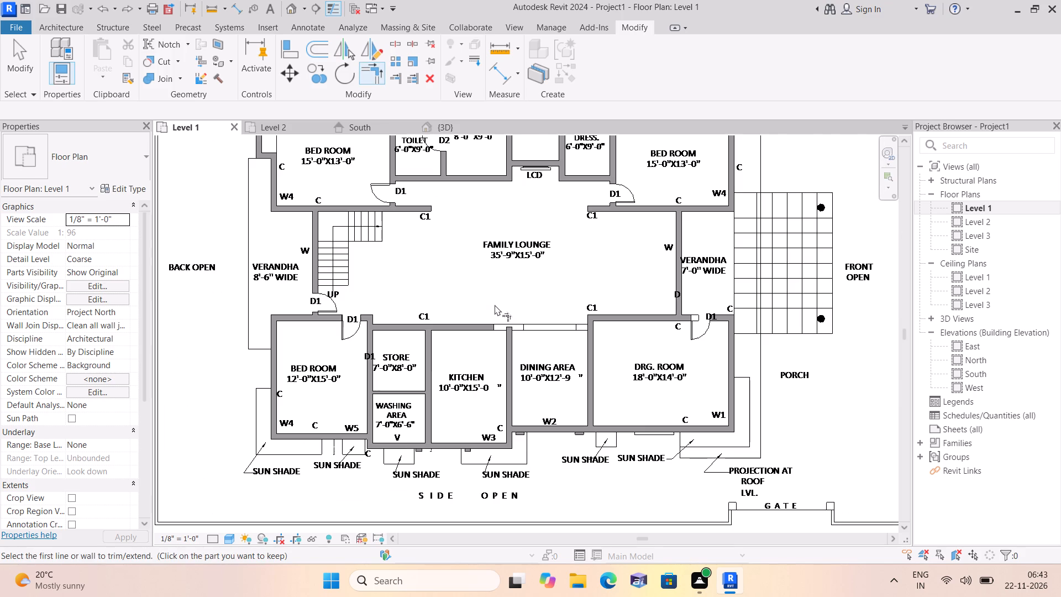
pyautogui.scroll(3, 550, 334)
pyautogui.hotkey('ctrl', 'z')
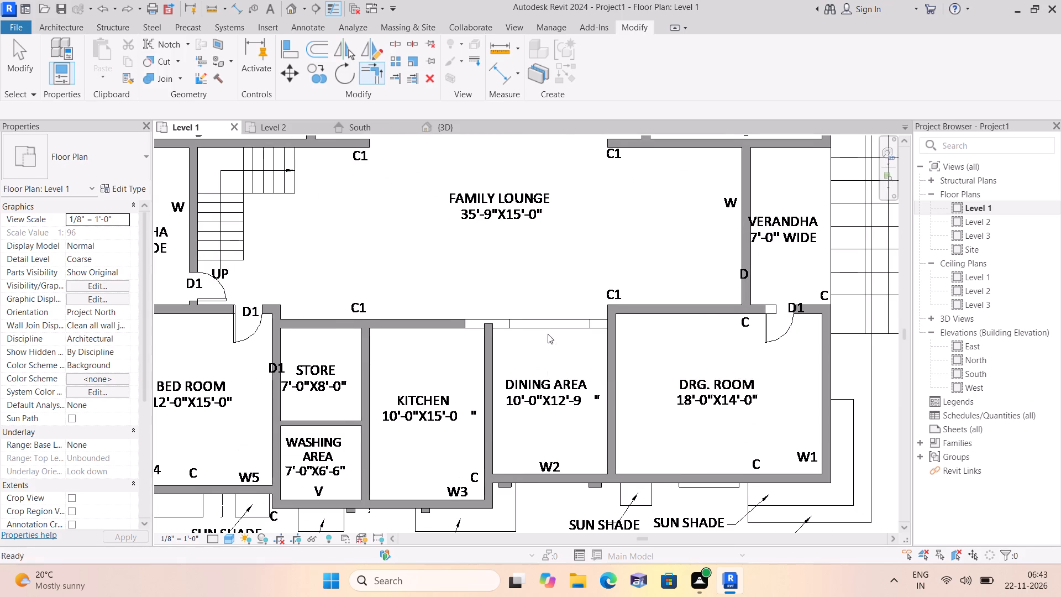
# Place a Single-Flush 36" x 84" door at the D mark in the wall between the family lounge and the 7'-0" wide verandha.
pyautogui.scroll(-2, 627, 334)
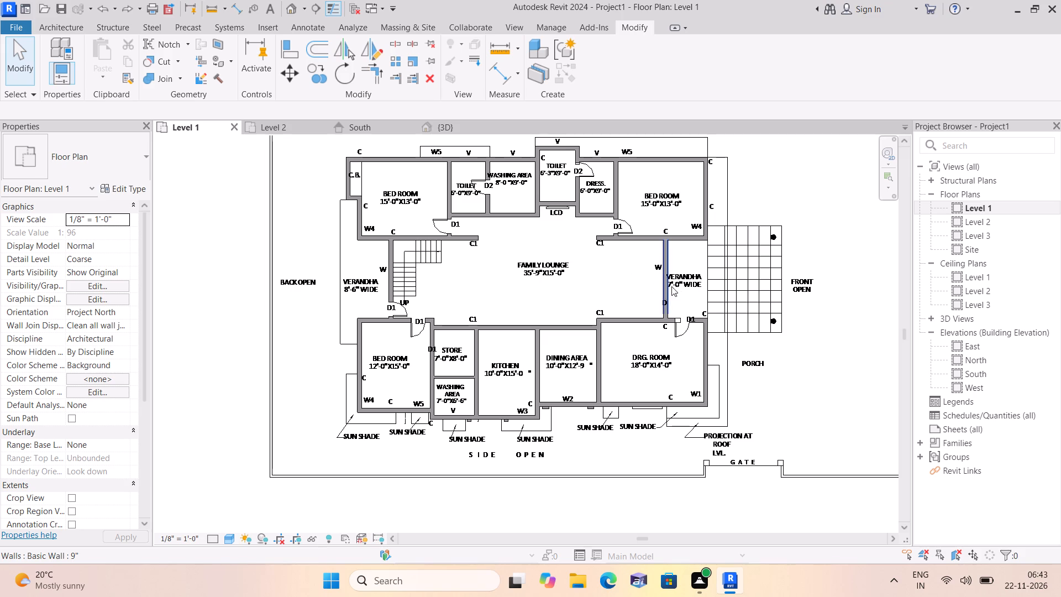
pyautogui.click(66, 26)
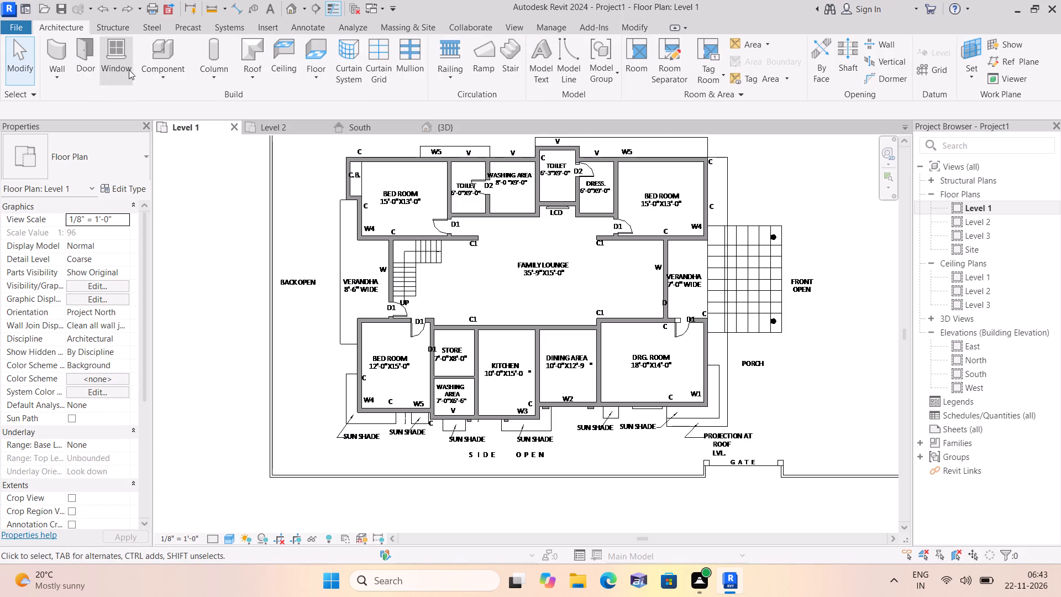
pyautogui.click(80, 56)
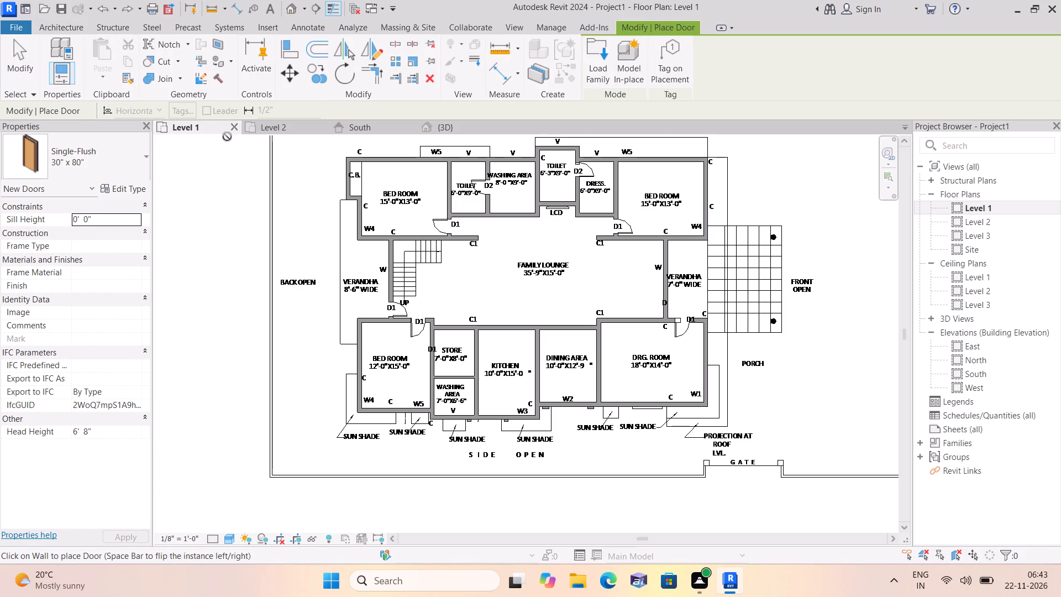
pyautogui.click(145, 153)
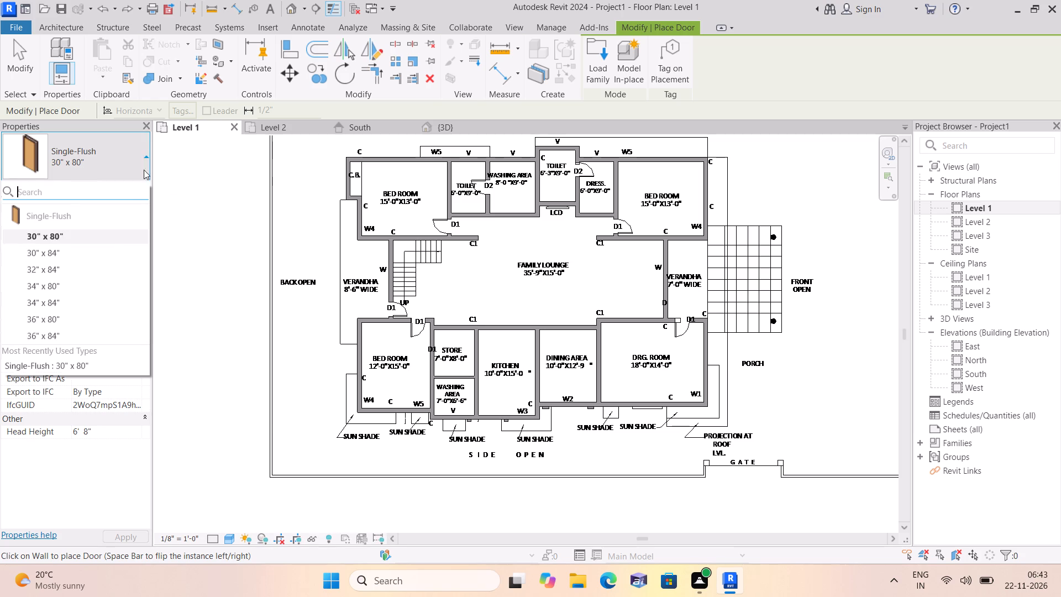
pyautogui.click(71, 336)
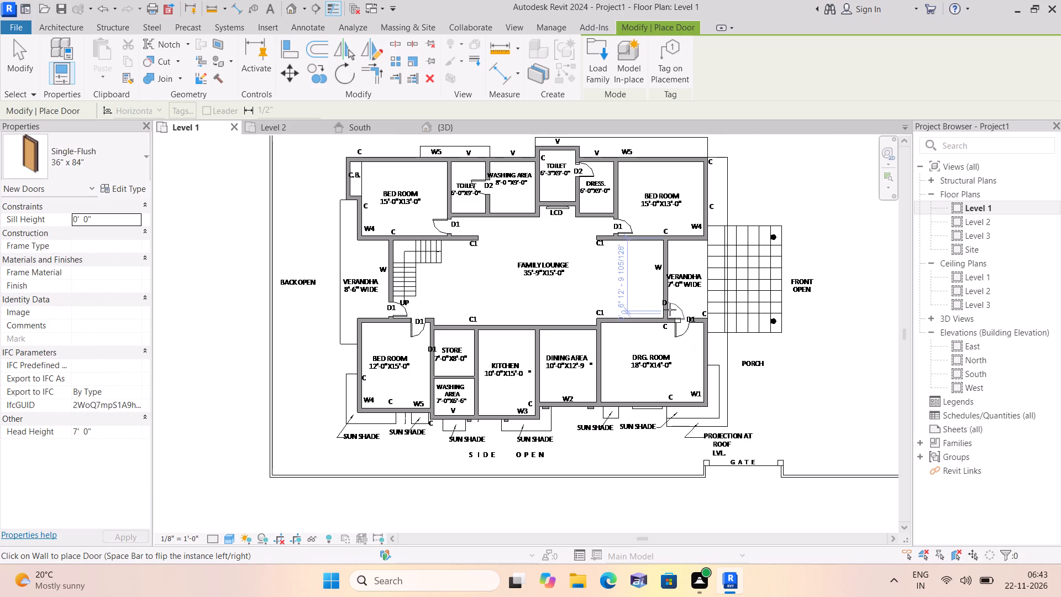
pyautogui.click(664, 302)
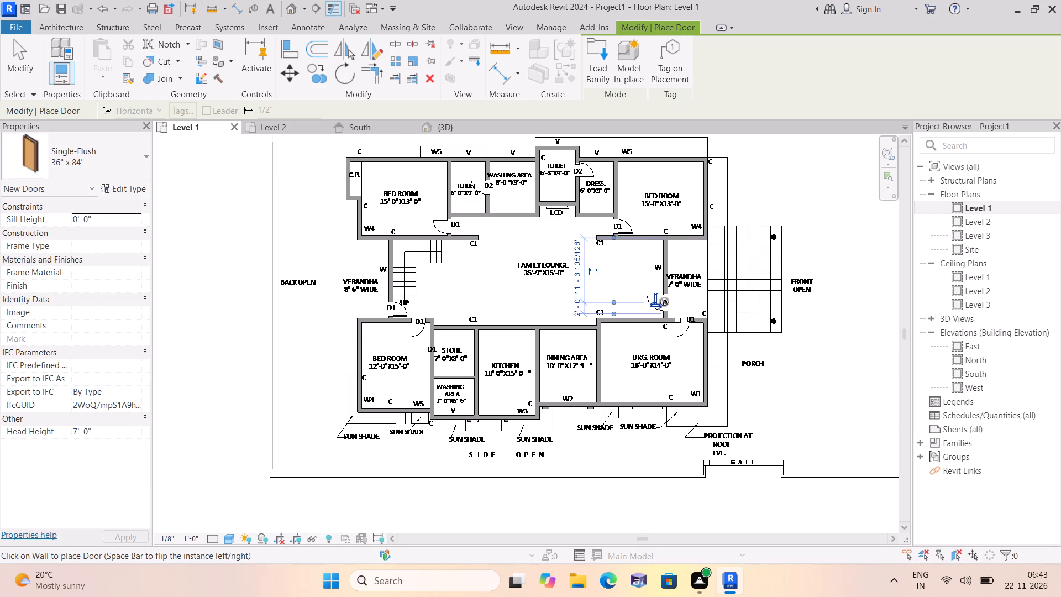
pyautogui.press('Escape')
# Inspect the new family lounge door in the 3D view, close up and with the whole house in sight.
pyautogui.click(444, 128)
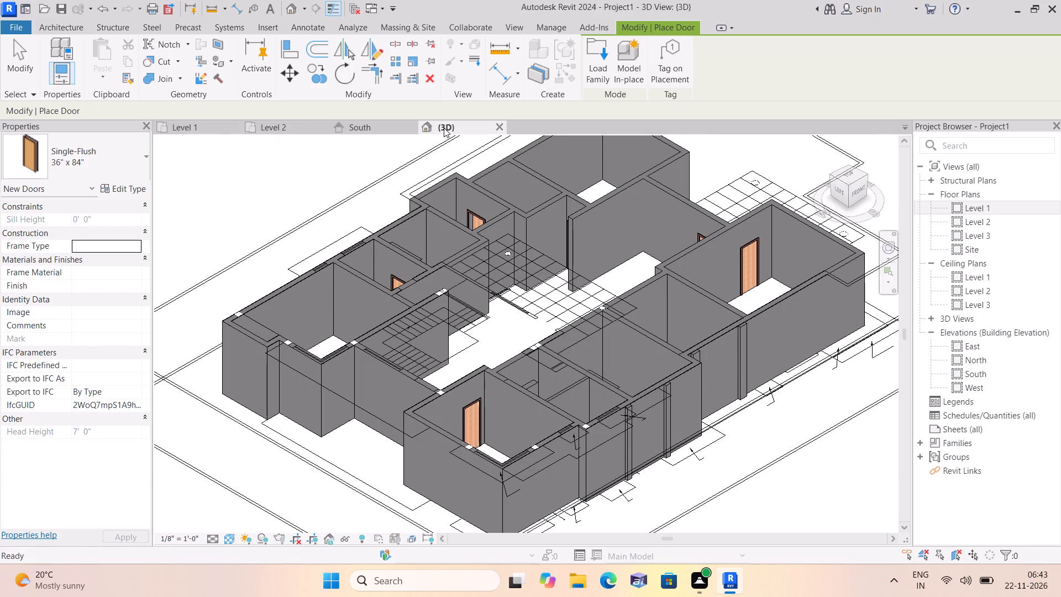
pyautogui.press('Escape')
pyautogui.scroll(7, 702, 237)
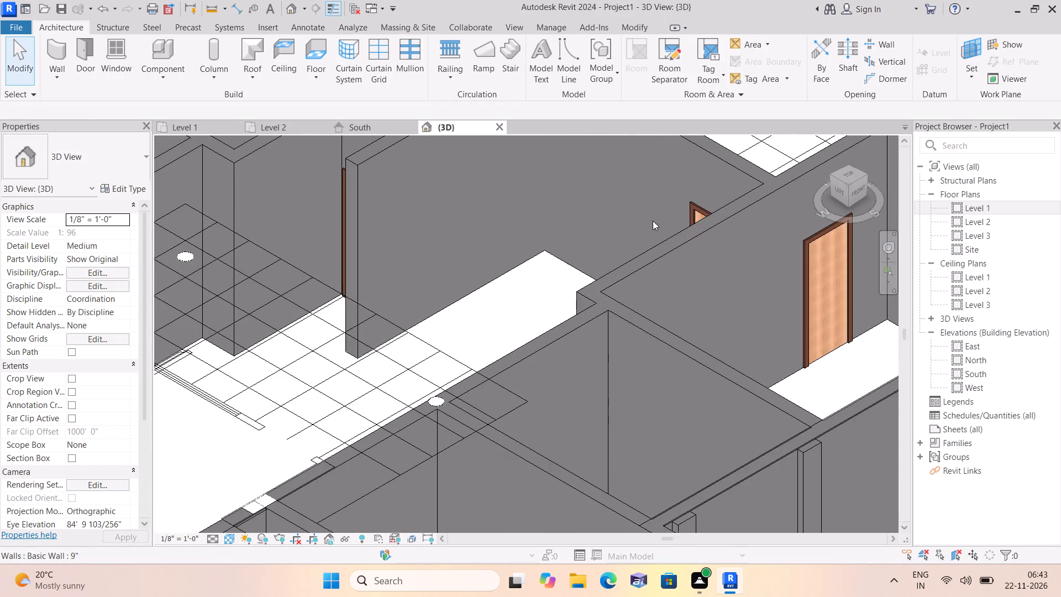
pyautogui.scroll(-7, 653, 221)
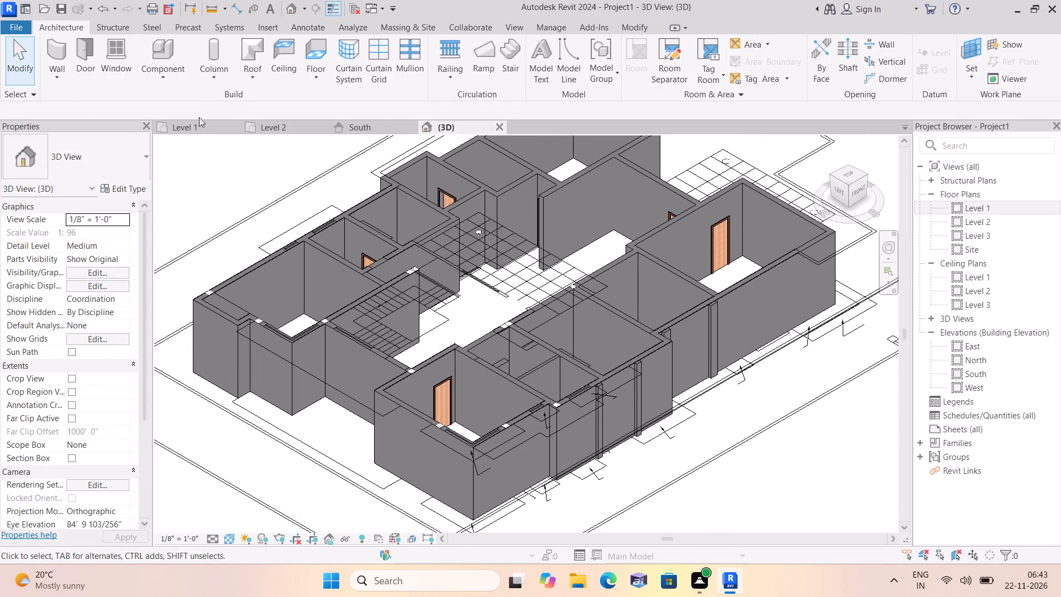
# Examine the Level 1 plan, including the wall at the LCD mark and the remaining opening marks across the house.
pyautogui.click(190, 127)
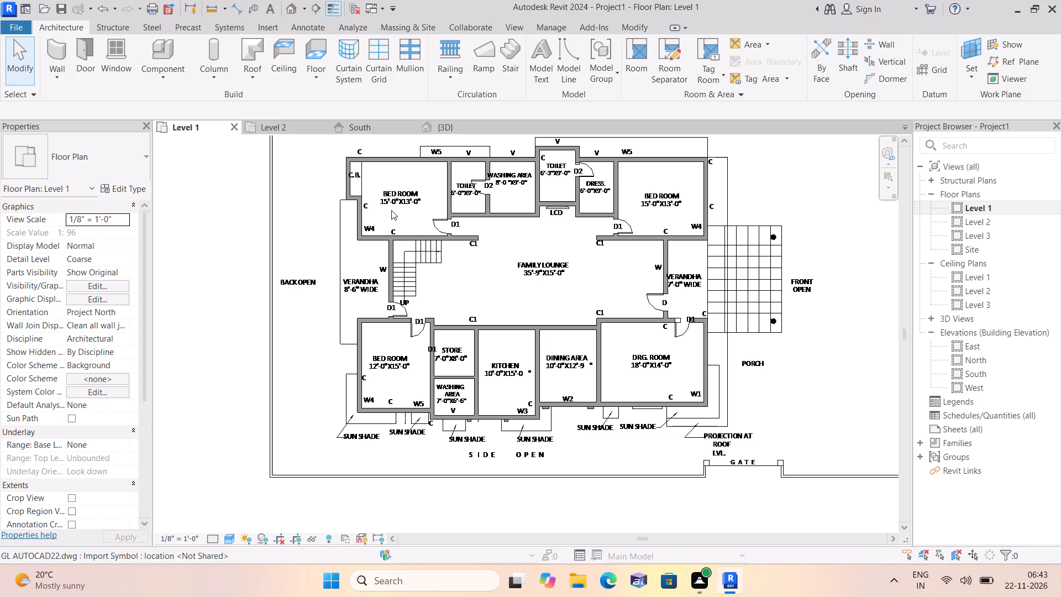
pyautogui.scroll(4, 585, 208)
pyautogui.click(538, 202)
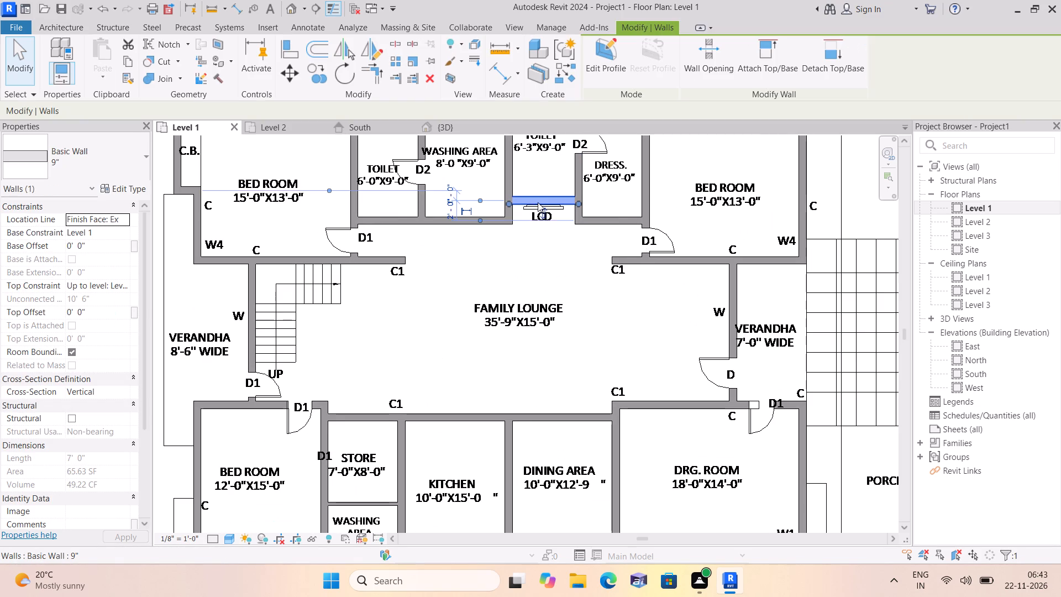
pyautogui.scroll(-1, 546, 254)
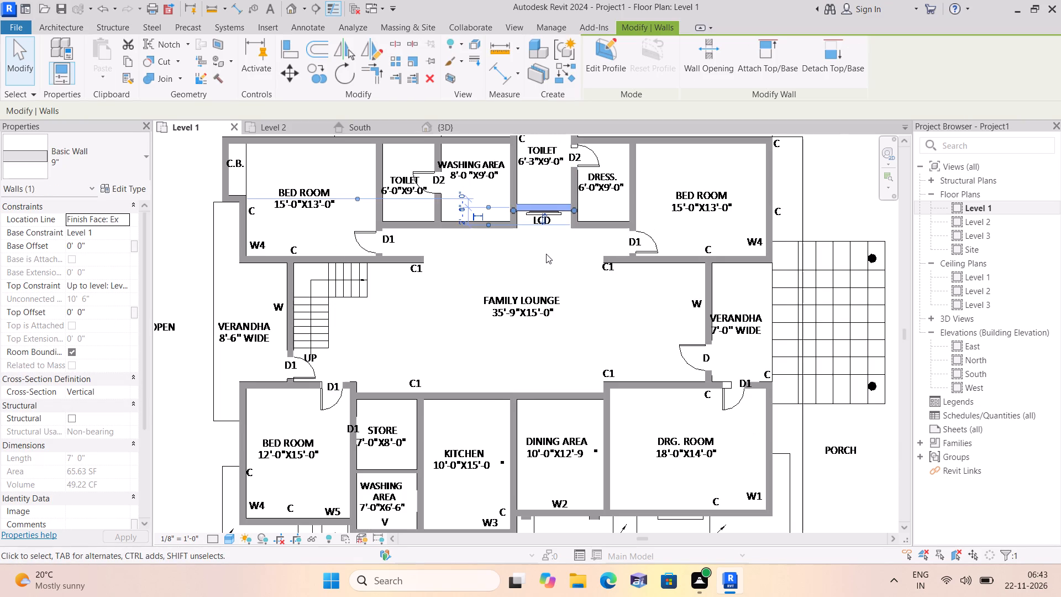
pyautogui.press('Escape')
pyautogui.scroll(-2, 546, 254)
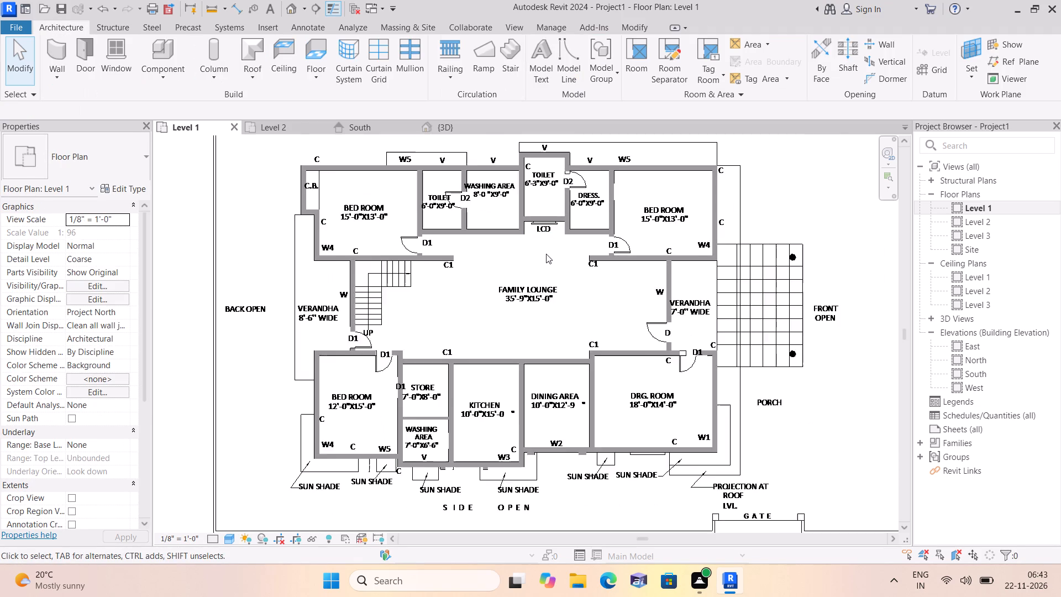
pyautogui.scroll(-2, 546, 254)
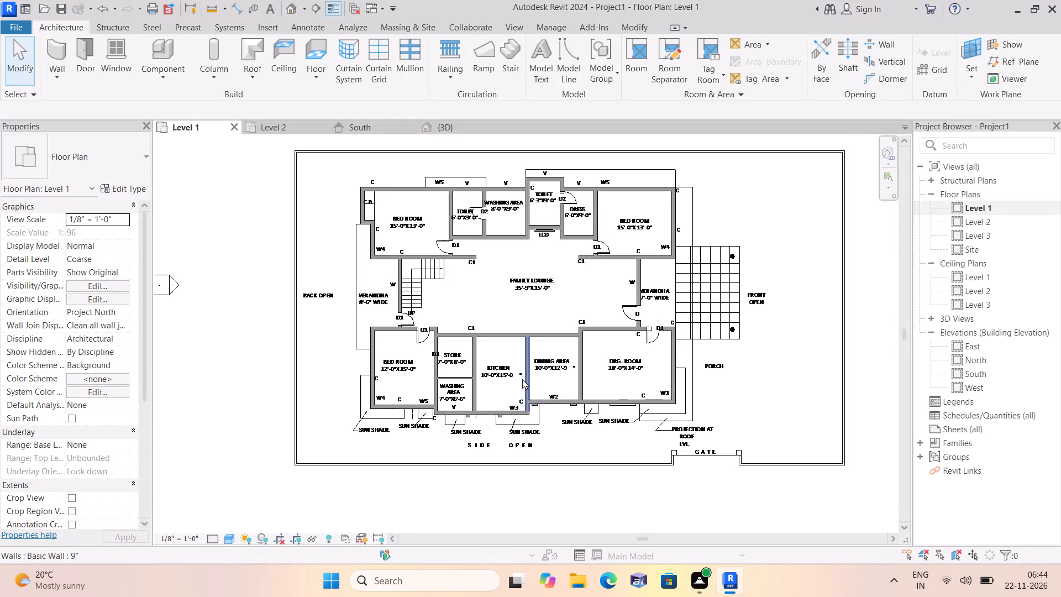
pyautogui.scroll(-1, 495, 384)
pyautogui.scroll(1, 496, 384)
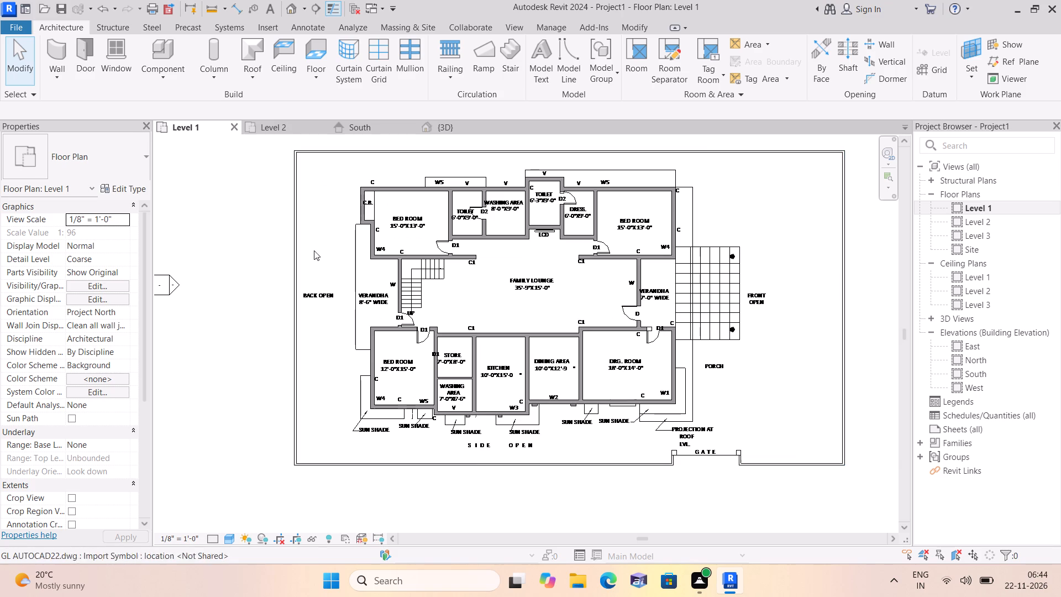
# Place Window-Casement-Double 34" x 36" windows at the W mark beside the stairs and the W4 mark between the northwest bedroom and the verandha.
pyautogui.click(120, 63)
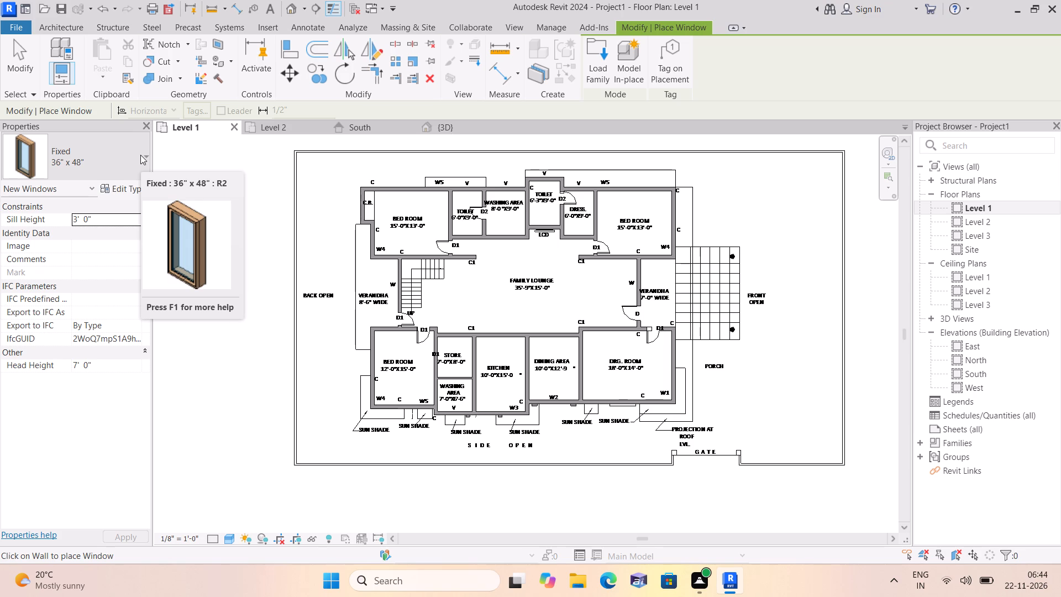
pyautogui.click(140, 155)
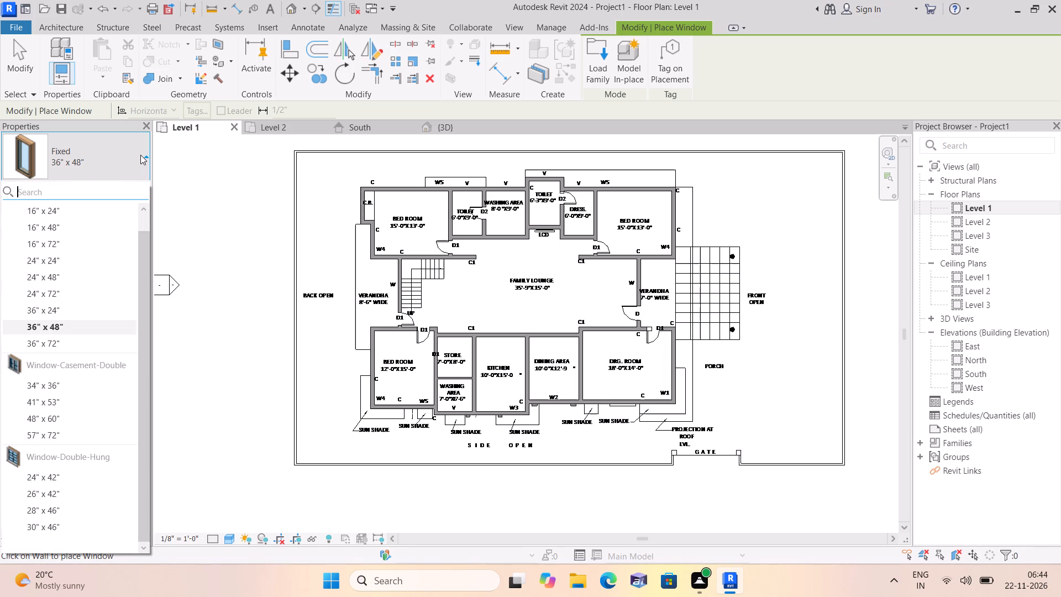
pyautogui.click(76, 389)
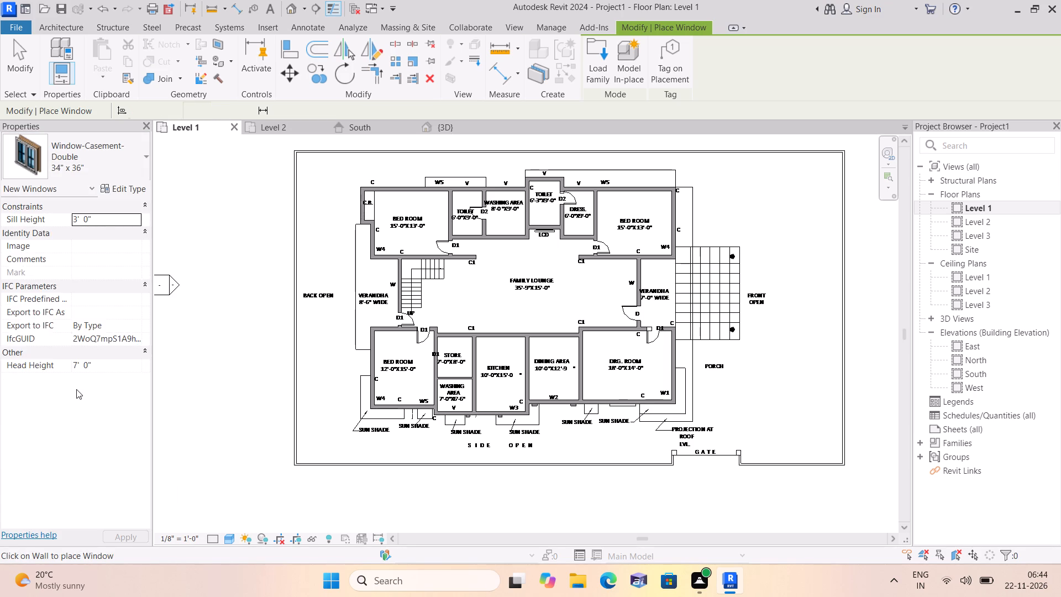
pyautogui.click(397, 292)
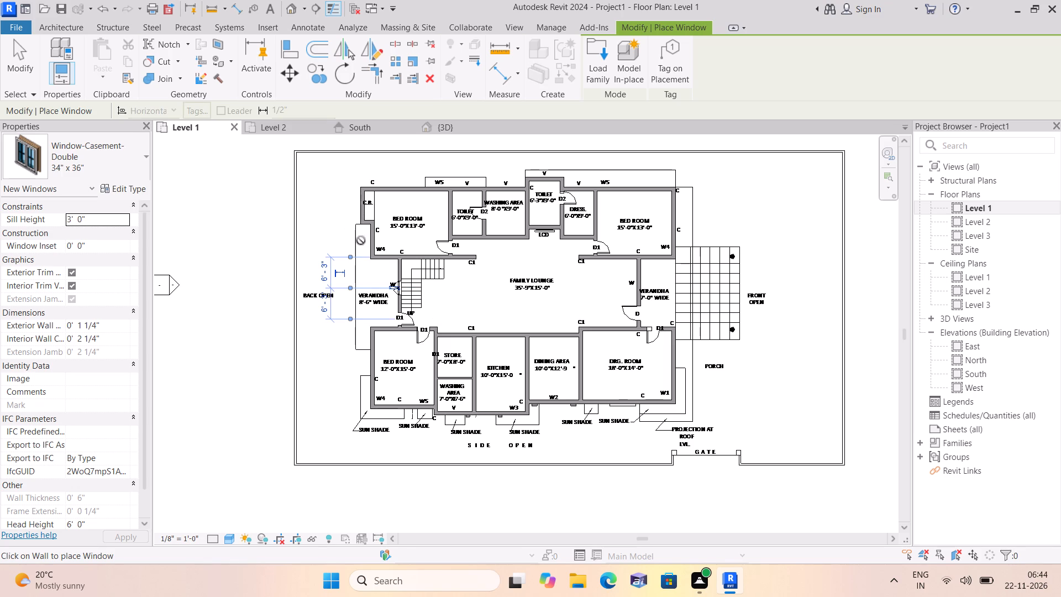
pyautogui.scroll(4, 377, 260)
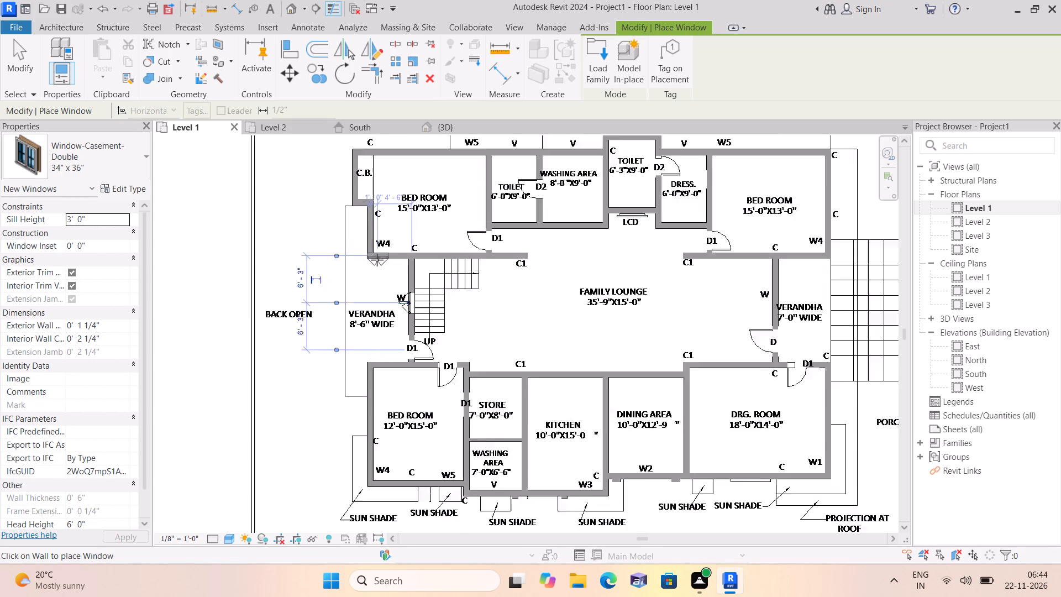
pyautogui.scroll(1, 377, 260)
pyautogui.click(388, 257)
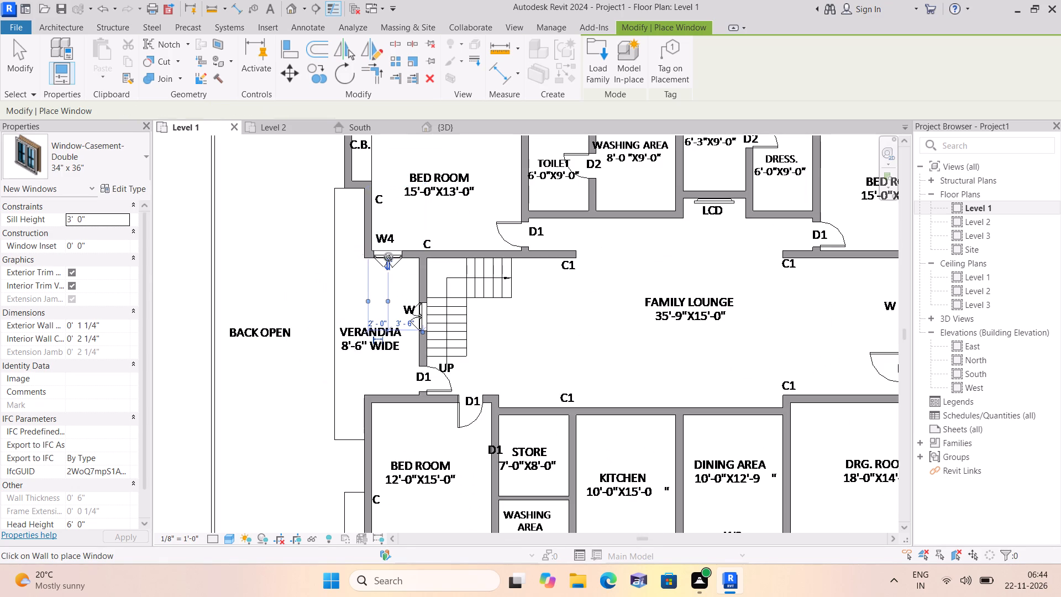
# Place 34" x 36" double casement windows at the northeast bedroom's W4 mark and at both 15'-0"X13'-0" bedrooms' W5 marks.
pyautogui.scroll(-3, 400, 291)
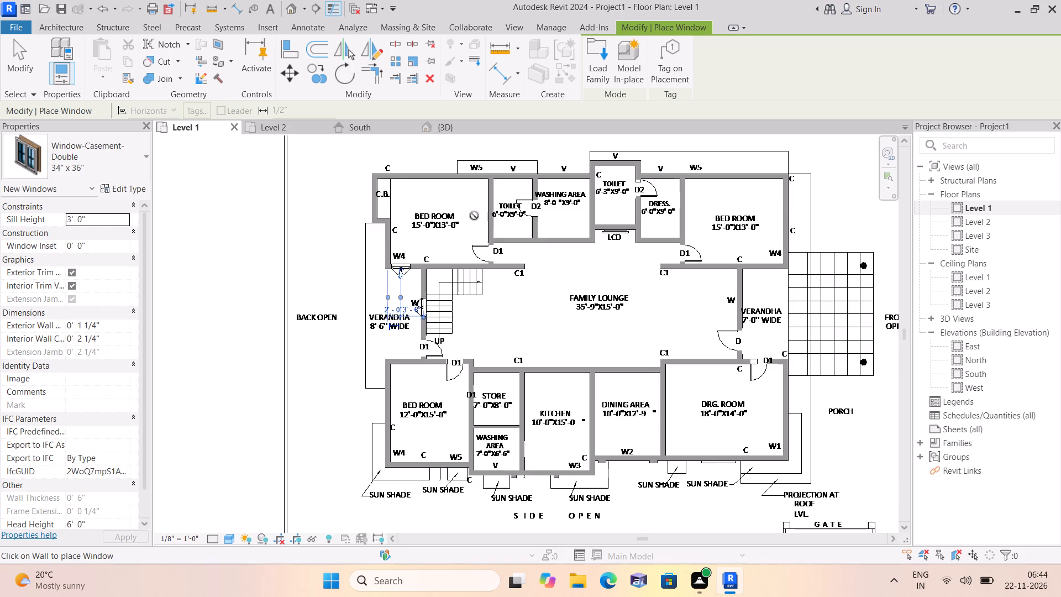
pyautogui.scroll(2, 471, 179)
pyautogui.moveTo(470, 186); pyautogui.dragTo(457, 232, button='middle')
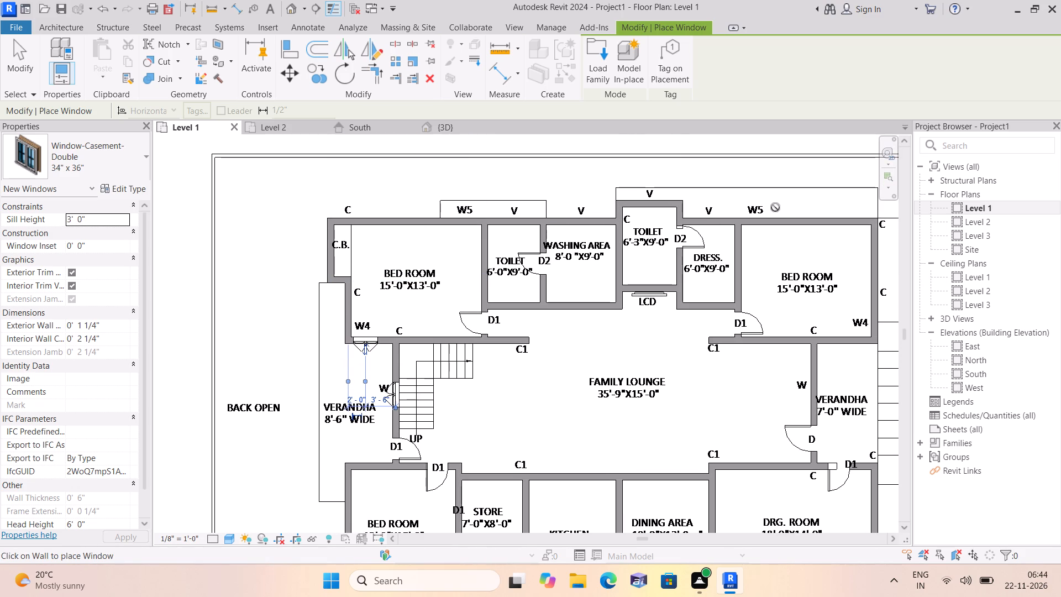
pyautogui.moveTo(775, 206); pyautogui.dragTo(717, 127, button='middle')
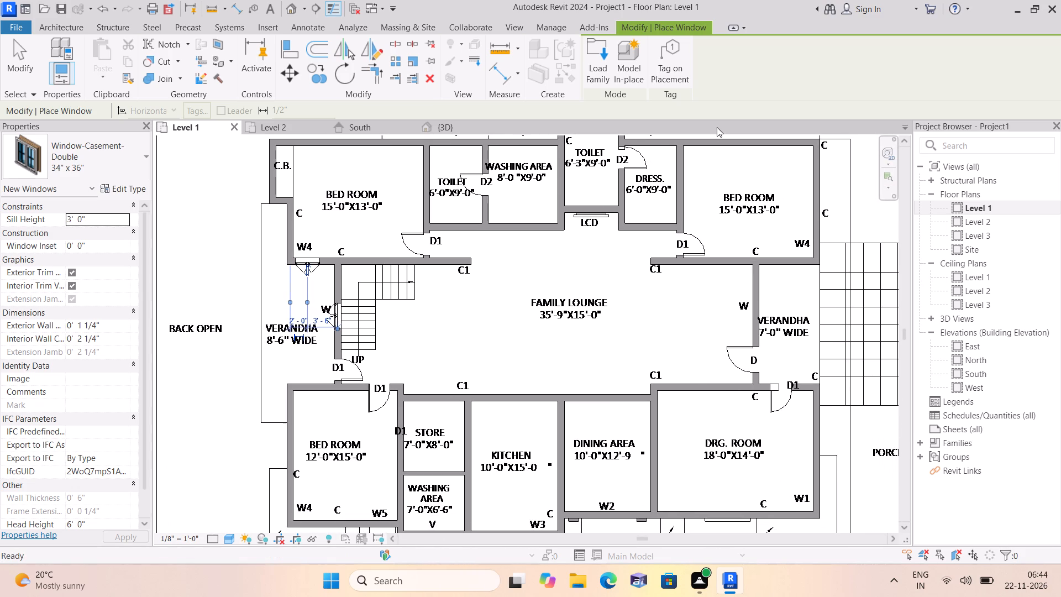
pyautogui.scroll(-1, 721, 136)
pyautogui.moveTo(680, 274); pyautogui.dragTo(671, 315, button='middle')
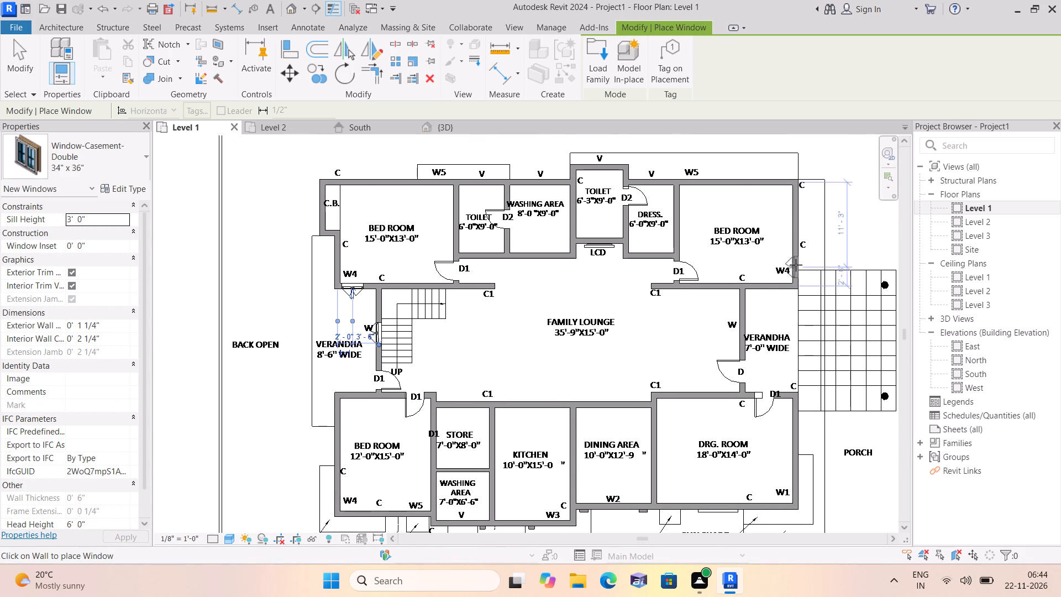
pyautogui.click(798, 263)
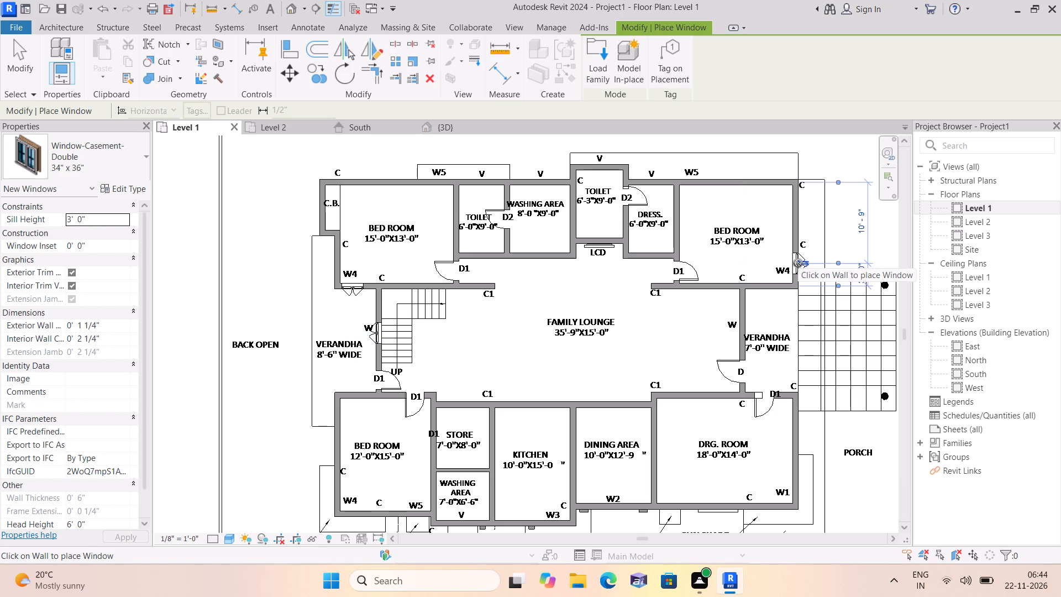
pyautogui.click(694, 179)
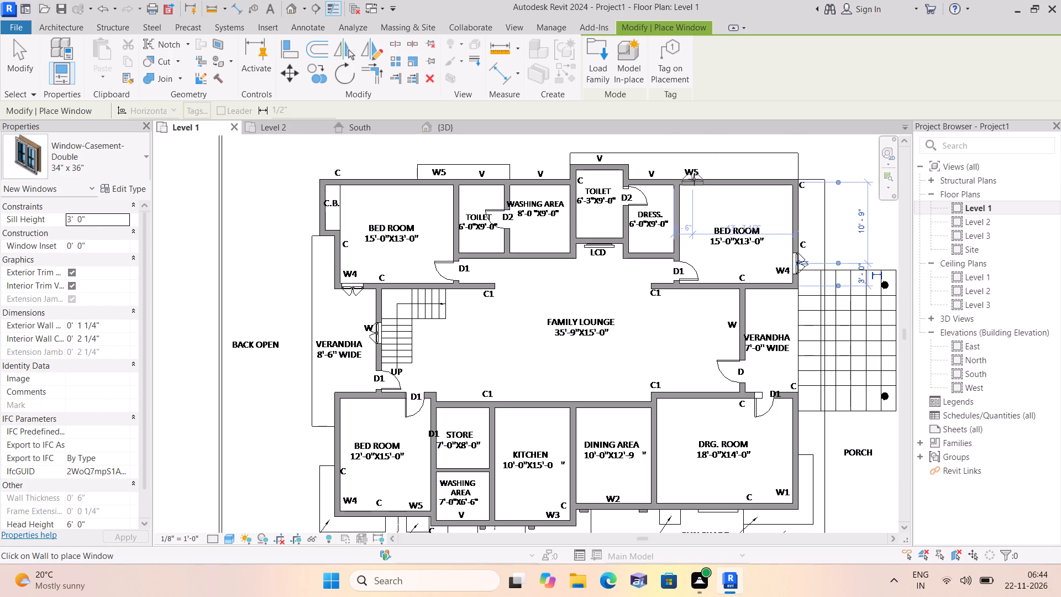
pyautogui.click(437, 175)
# Place 34" x 36" double casement windows at the southern rooms' W4, W5, W3, W1 and W2 marks, from the 12'-0"X15'-0" bedroom to the DRG. room.
pyautogui.moveTo(439, 226); pyautogui.dragTo(471, 140, button='middle')
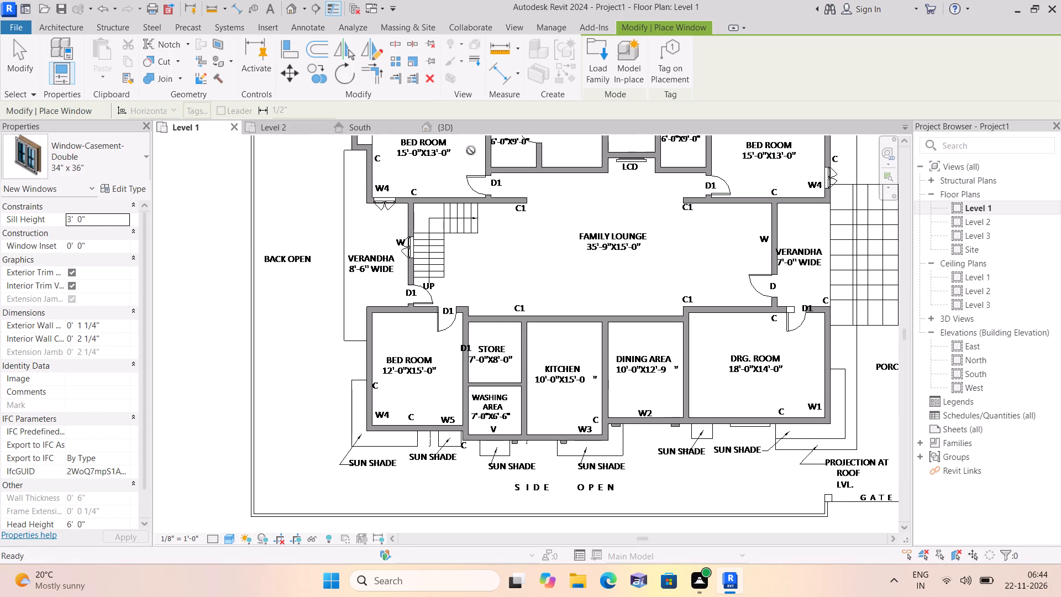
pyautogui.click(381, 429)
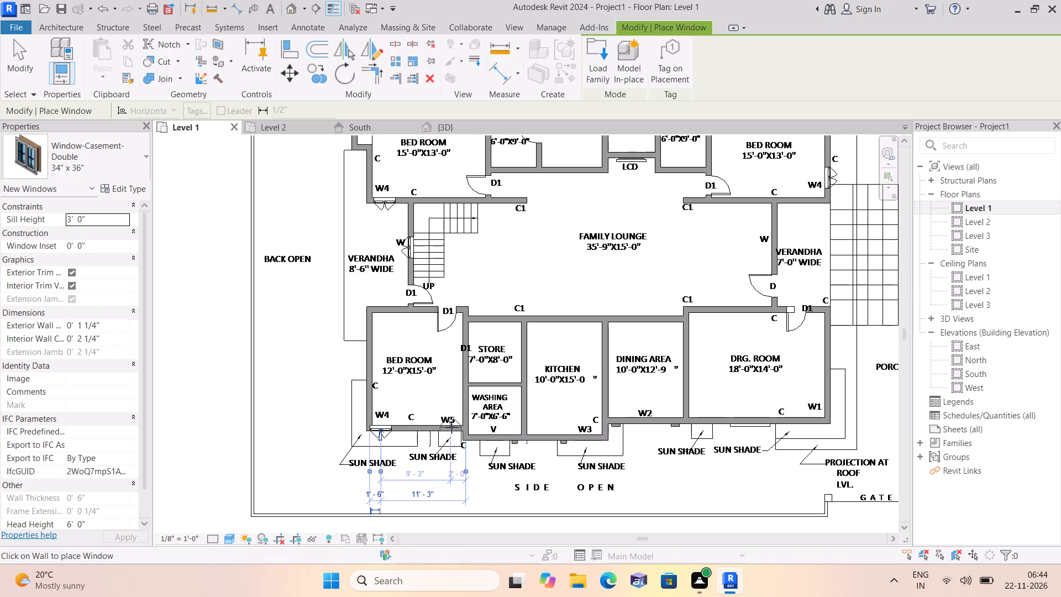
pyautogui.click(447, 431)
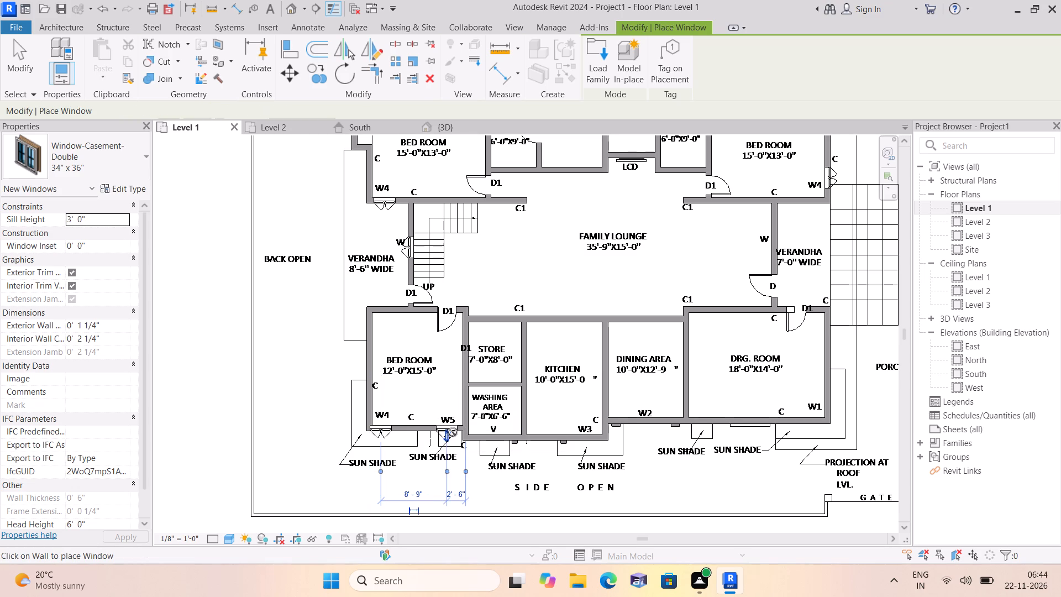
pyautogui.click(586, 441)
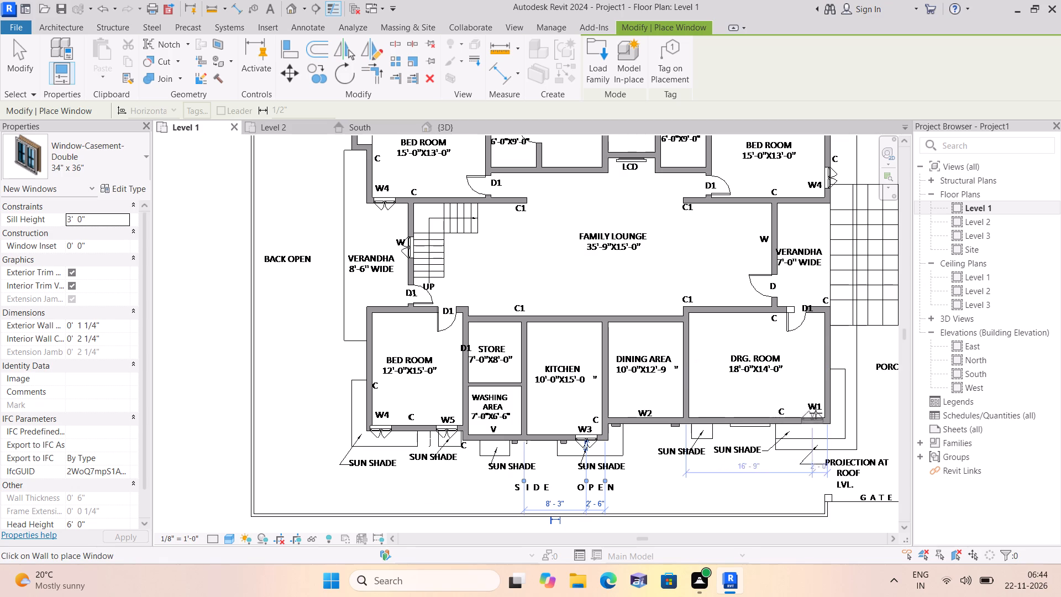
pyautogui.click(831, 402)
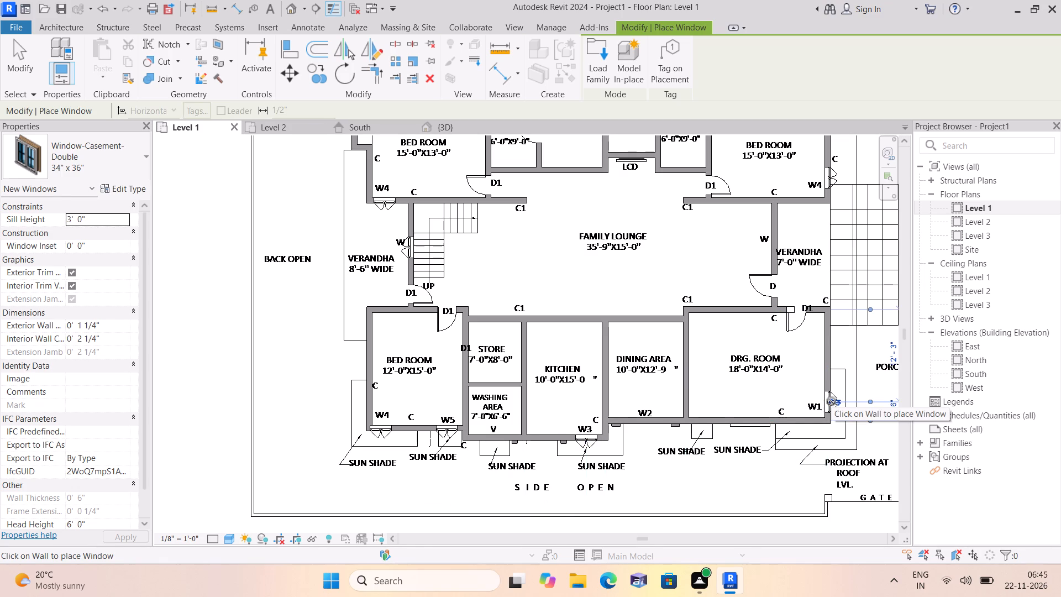
pyautogui.click(647, 418)
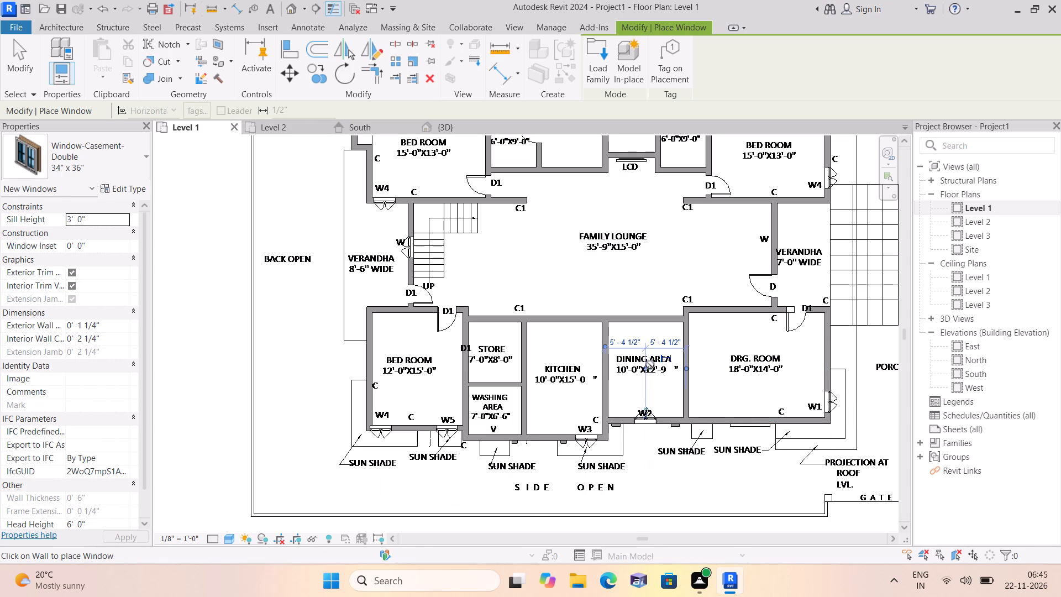
# Place a 34" x 36" double casement window at the W mark between the family lounge and the 7'-0" wide verandha, and end window placement.
pyautogui.scroll(-2, 652, 290)
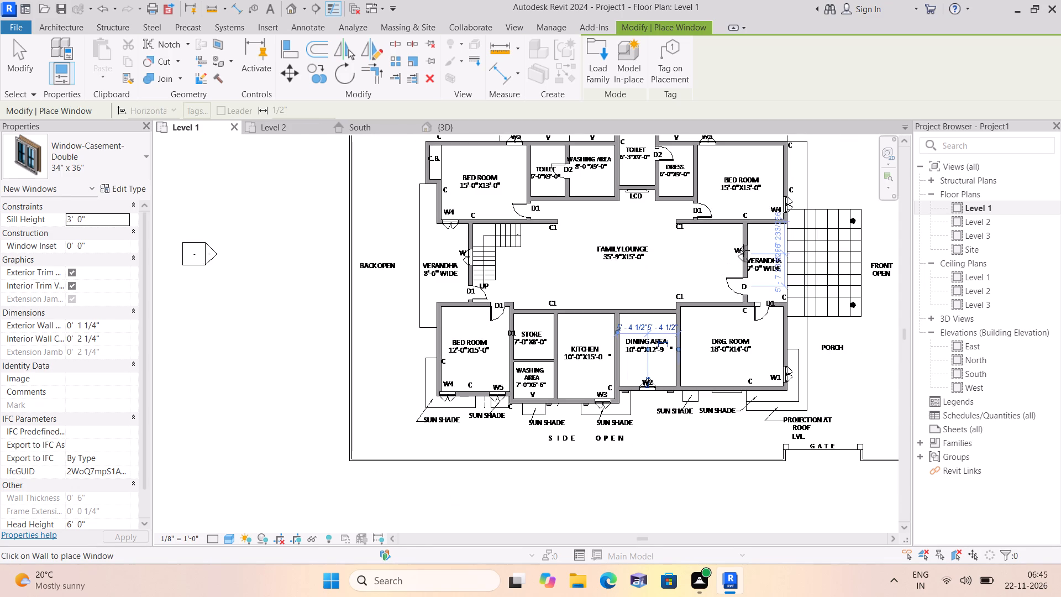
pyautogui.click(743, 249)
pyautogui.moveTo(806, 259); pyautogui.dragTo(817, 259, button='middle')
pyautogui.scroll(-1, 817, 259)
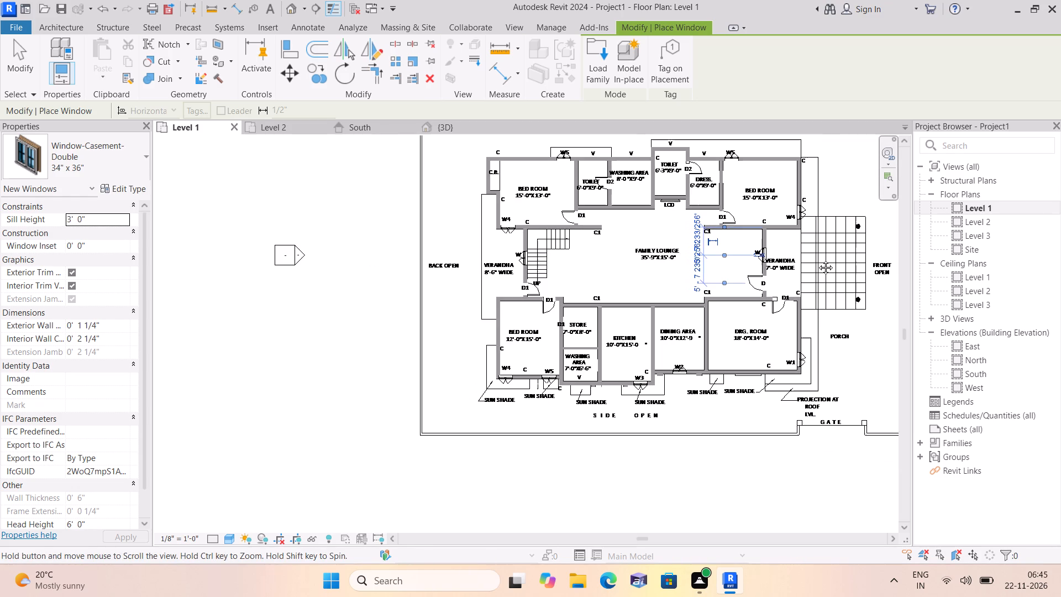
pyautogui.moveTo(817, 259); pyautogui.dragTo(828, 277, button='middle')
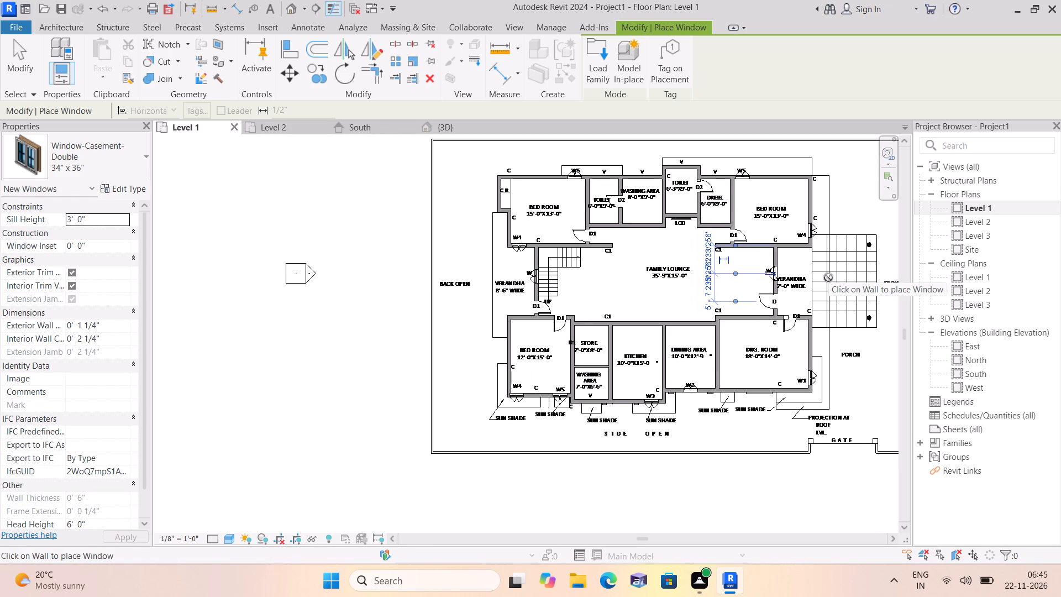
pyautogui.press('Escape')
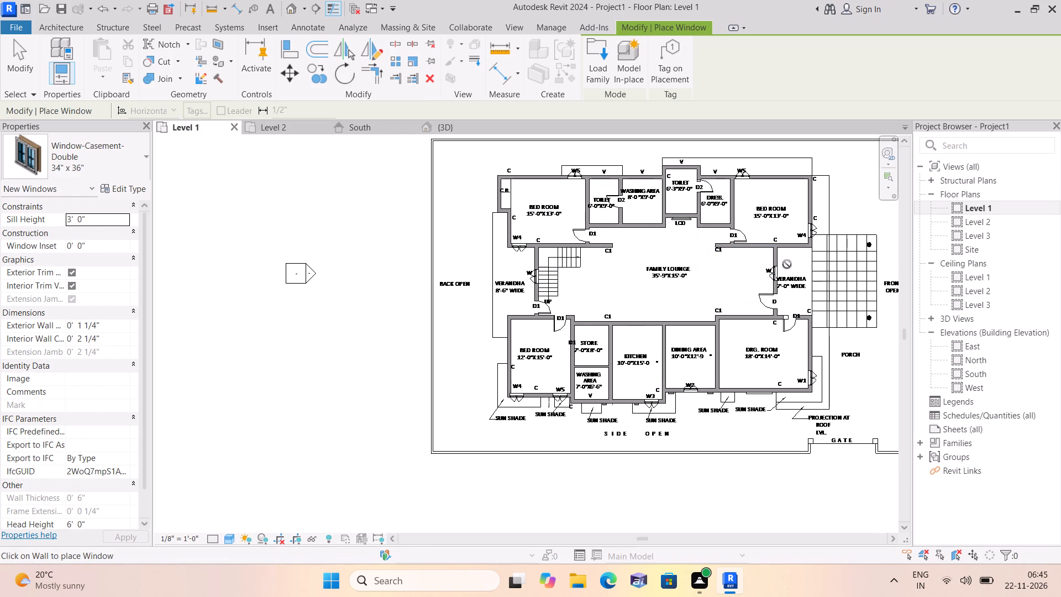
pyautogui.press('Escape')
# Flip the hand of the northwest bedroom's D1 door near the stairs.
pyautogui.scroll(5, 614, 227)
pyautogui.click(592, 214)
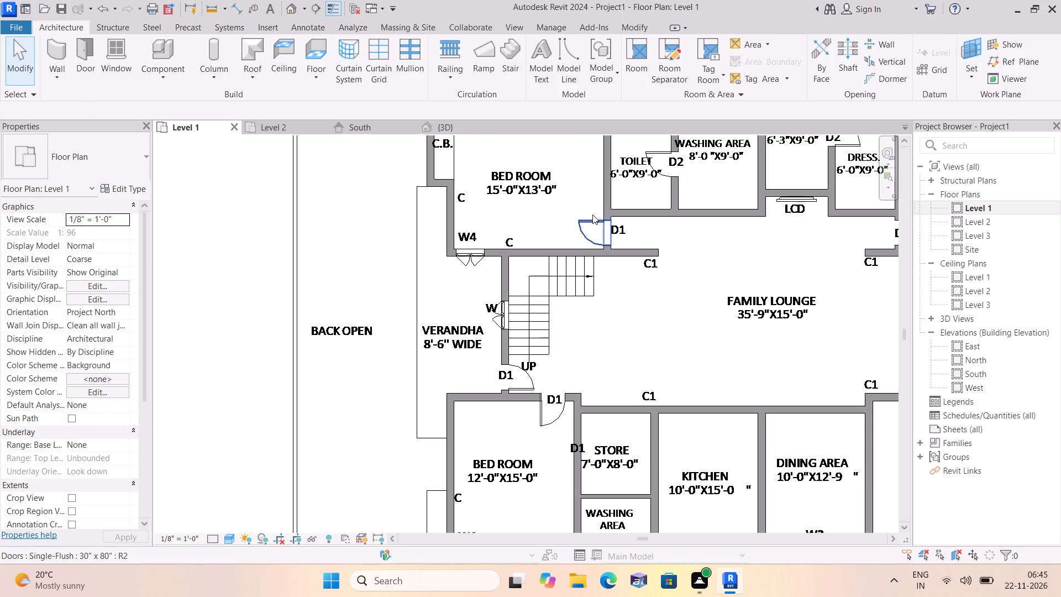
pyautogui.click(589, 231)
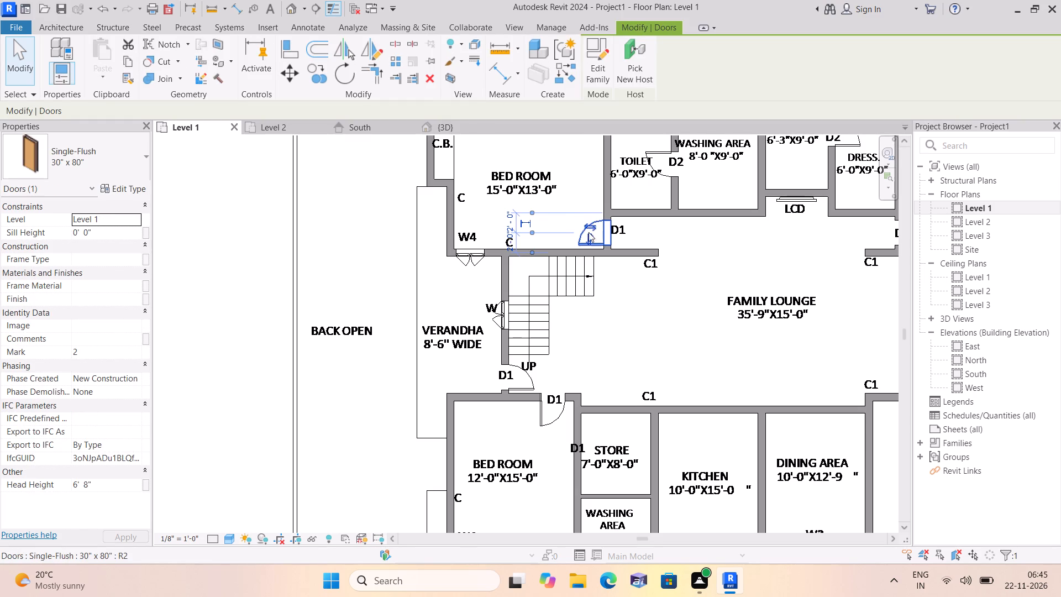
# Flip the hand of the D1 door in the north wall of the 12'-0"X15'-0" bedroom.
pyautogui.scroll(-1, 617, 310)
pyautogui.moveTo(614, 308); pyautogui.dragTo(587, 233, button='middle')
pyautogui.click(526, 318)
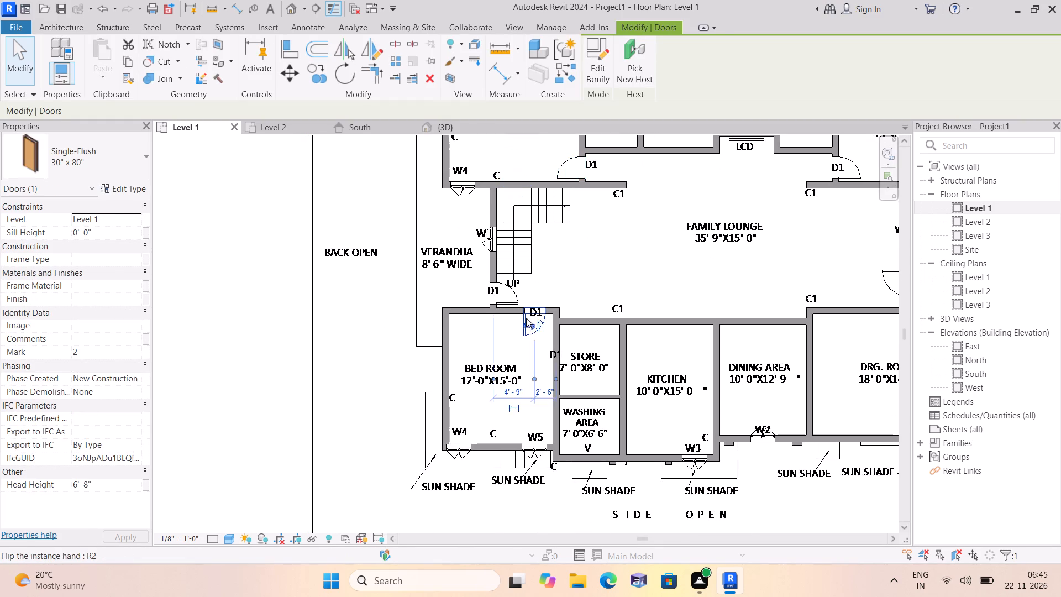
pyautogui.scroll(4, 526, 318)
pyautogui.click(533, 332)
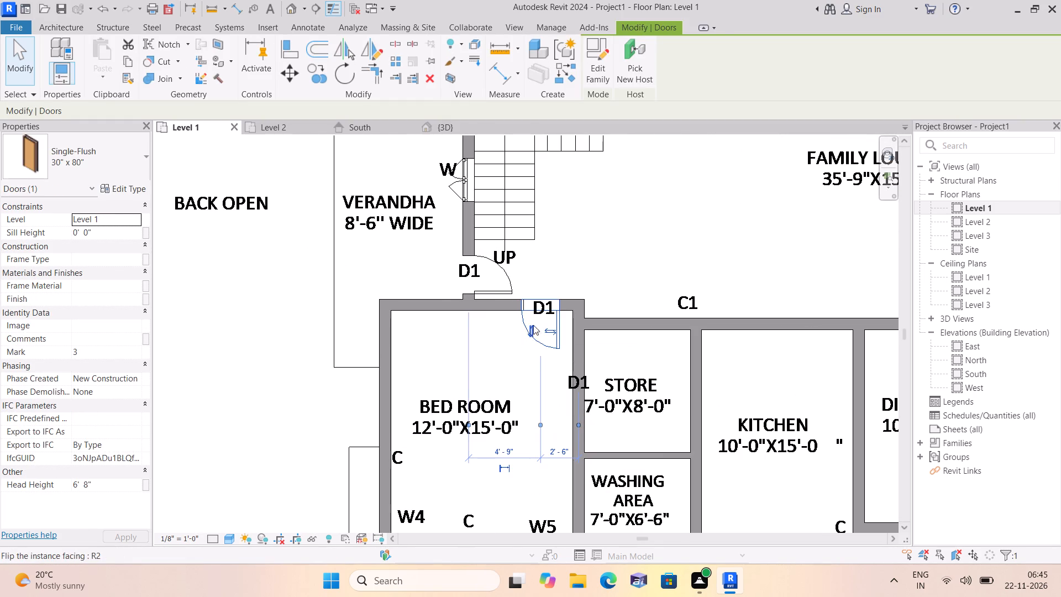
# Flip the hand of the D1 door between the DRG. room and the 7'-0" wide verandha.
pyautogui.scroll(-3, 461, 286)
pyautogui.scroll(-2, 460, 338)
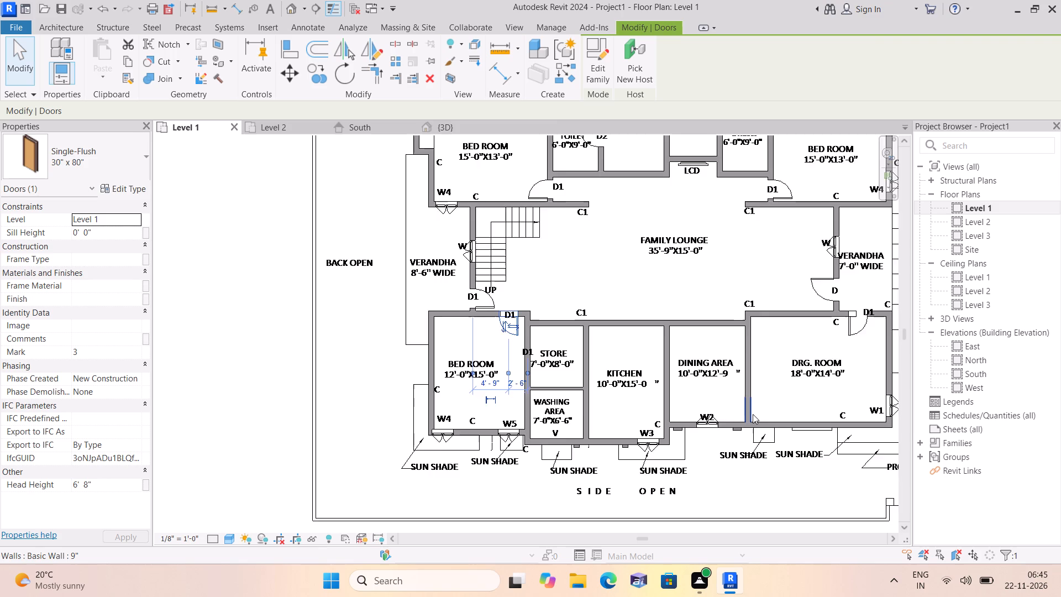
pyautogui.scroll(-2, 753, 414)
pyautogui.moveTo(750, 373); pyautogui.dragTo(650, 367, button='middle')
pyautogui.scroll(4, 737, 332)
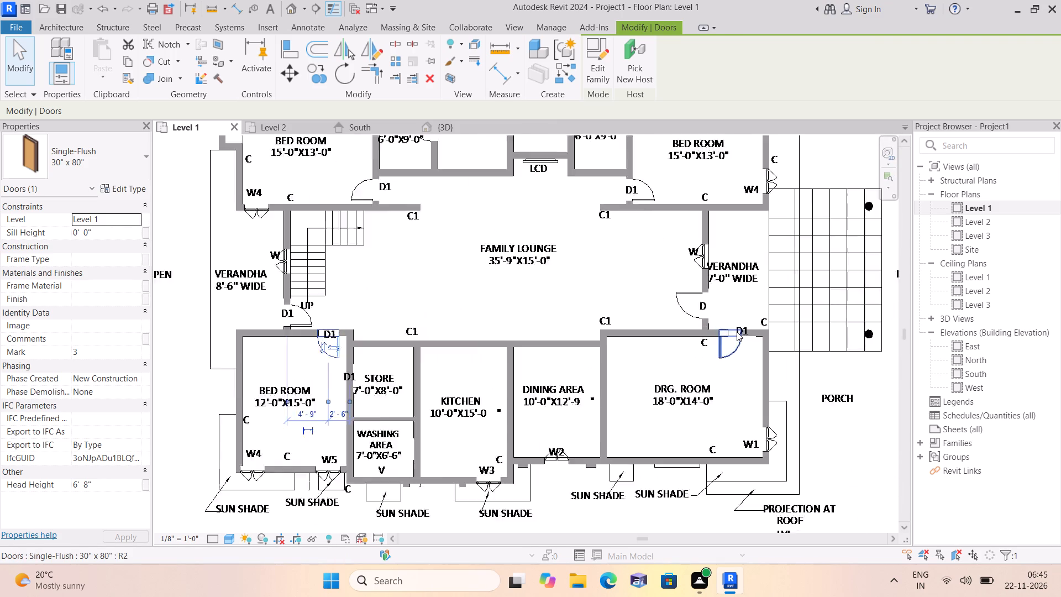
pyautogui.scroll(2, 725, 338)
pyautogui.click(714, 346)
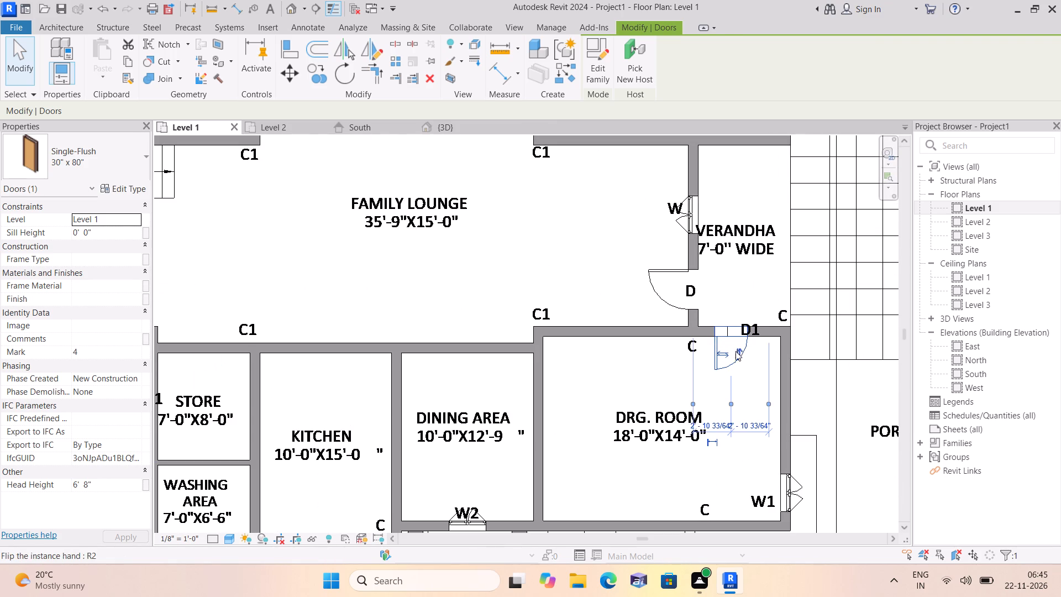
pyautogui.click(728, 355)
# Flip the hand of the D door between the family lounge and the 7'-0" wide verandha.
pyautogui.scroll(-1, 743, 293)
pyautogui.moveTo(740, 291); pyautogui.dragTo(722, 336, button='middle')
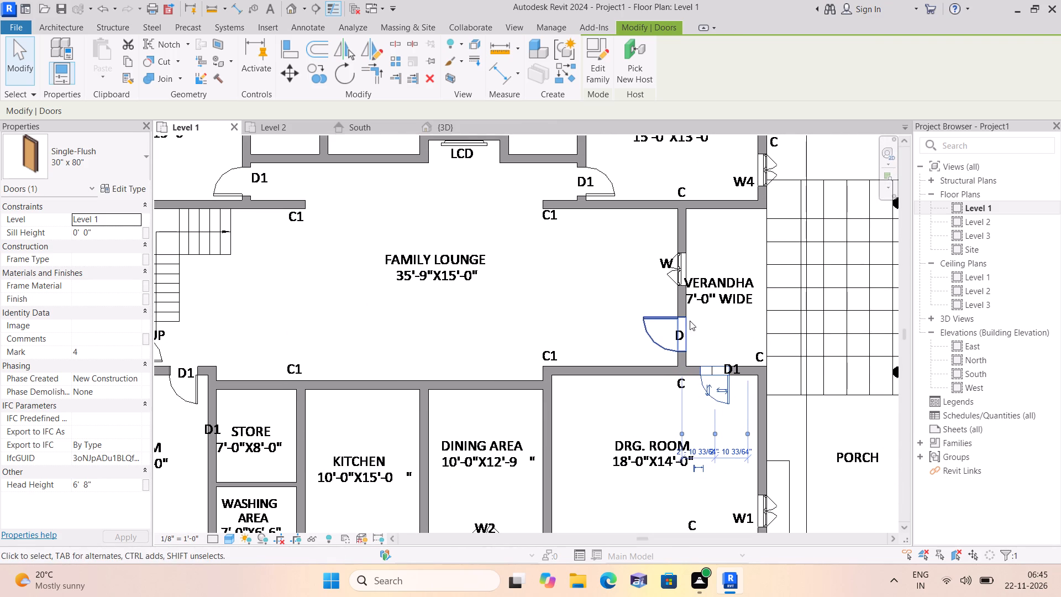
pyautogui.click(665, 318)
pyautogui.click(661, 330)
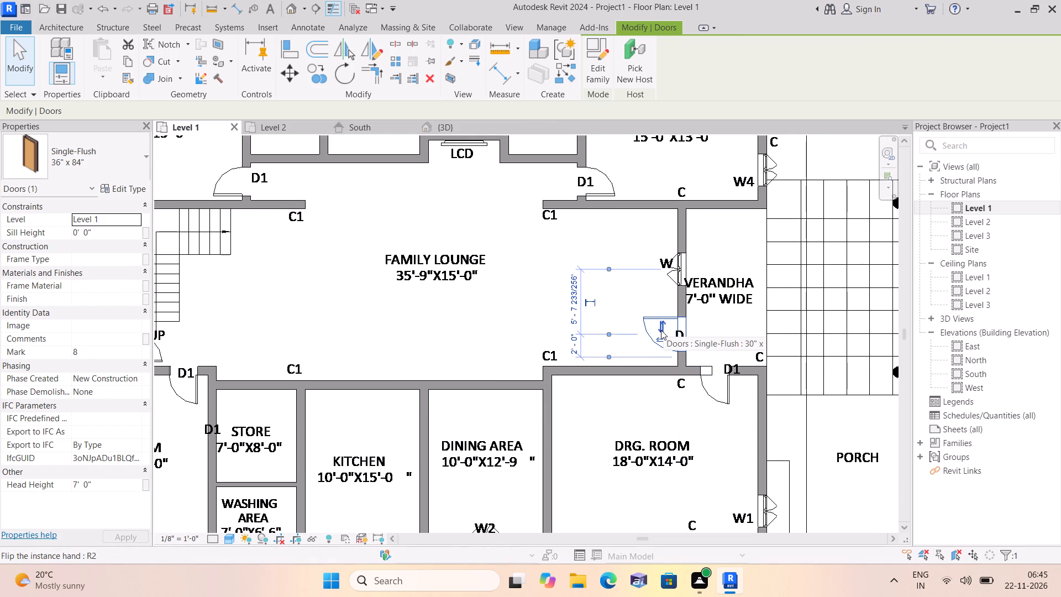
# Flip the facing of the W window in the family lounge's east wall so its sashes open toward the 7'-0" wide verandha.
pyautogui.click(681, 271)
pyautogui.scroll(2, 675, 274)
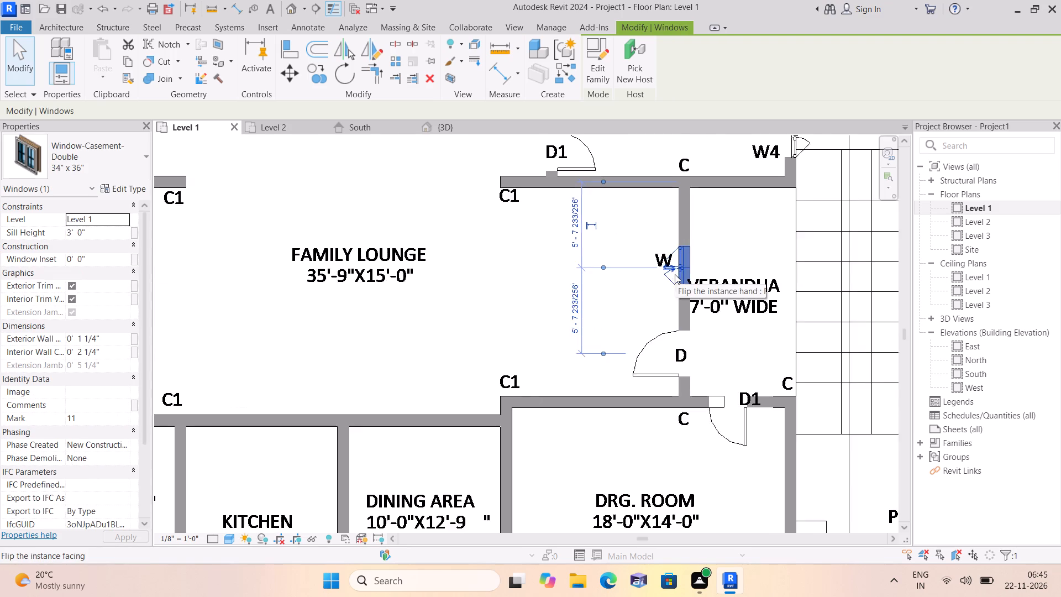
pyautogui.scroll(2, 674, 274)
pyautogui.click(671, 268)
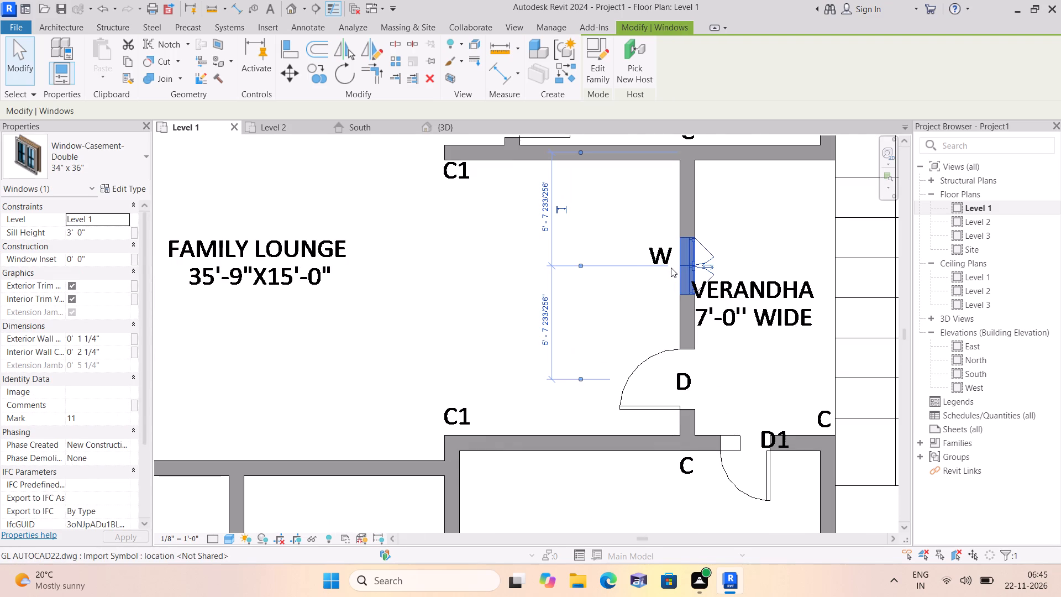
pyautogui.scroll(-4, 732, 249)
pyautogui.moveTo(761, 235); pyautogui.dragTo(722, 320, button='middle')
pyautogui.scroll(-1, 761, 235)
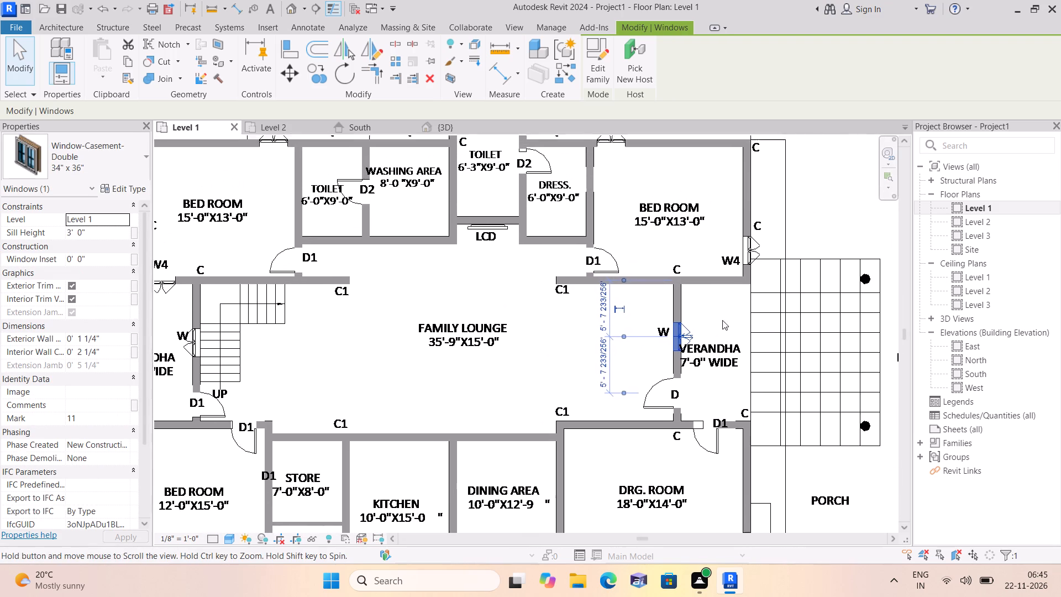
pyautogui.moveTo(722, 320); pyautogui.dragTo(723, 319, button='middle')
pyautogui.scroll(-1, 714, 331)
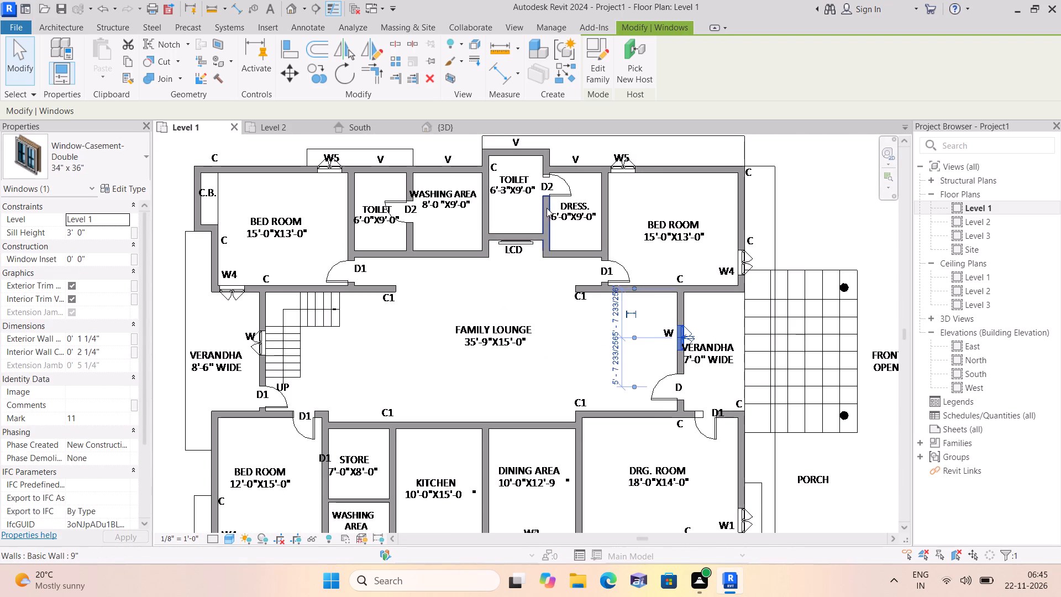
# Flip the facing and hand of the D2 door between the 6'-3"X9'-0" toilet and the DRESS. room so it opens into the toilet.
pyautogui.scroll(1, 551, 192)
pyautogui.click(556, 193)
pyautogui.scroll(1, 549, 187)
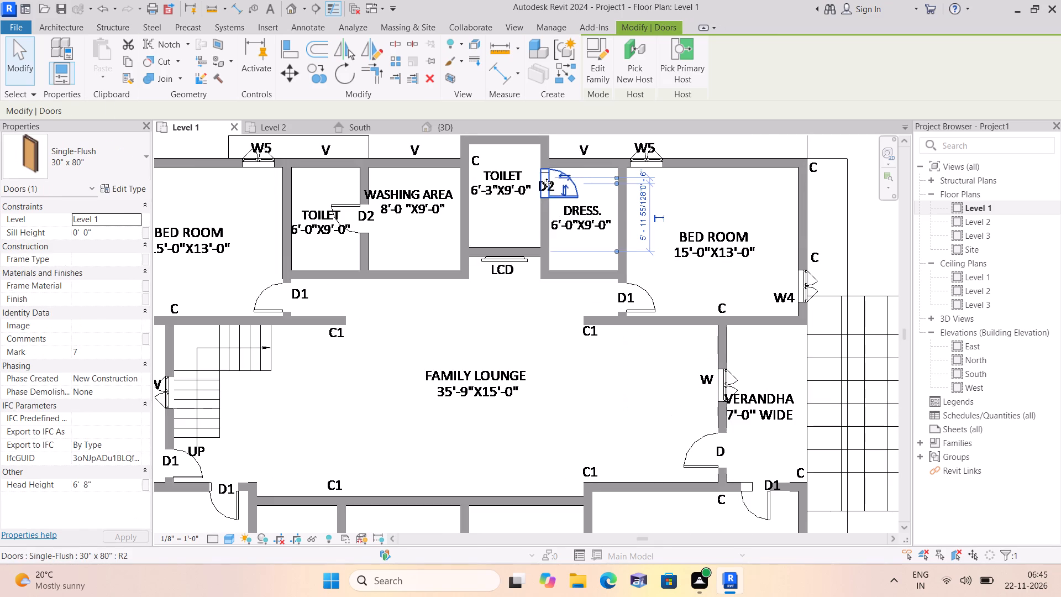
pyautogui.scroll(1, 565, 172)
pyautogui.click(558, 173)
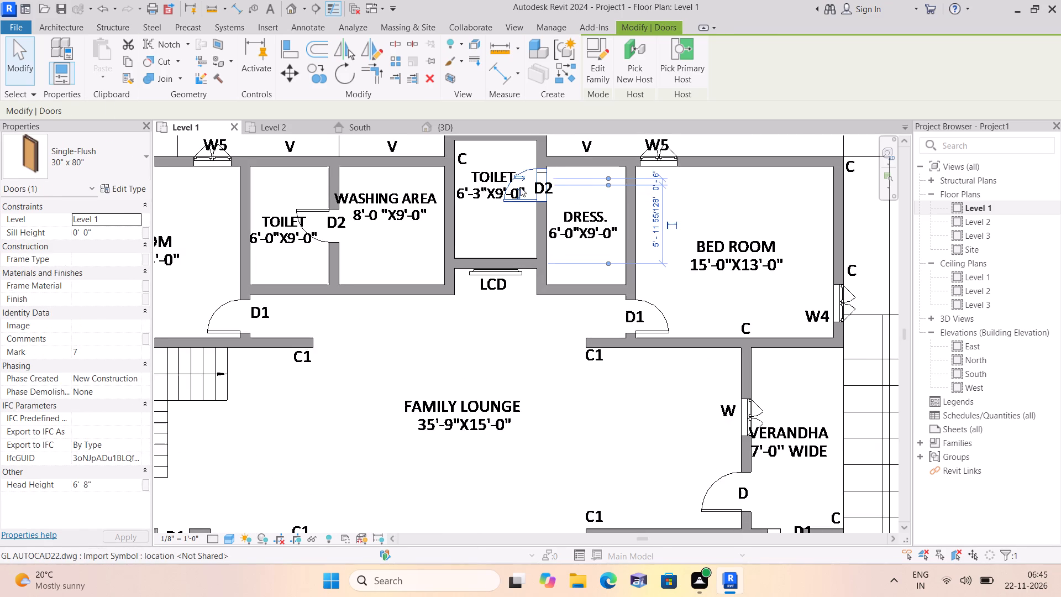
pyautogui.click(520, 186)
# Flip the facing of the W2 window in the dining area's south wall so its sashes open outward.
pyautogui.scroll(-2, 516, 214)
pyautogui.moveTo(502, 206); pyautogui.dragTo(540, 227, button='middle')
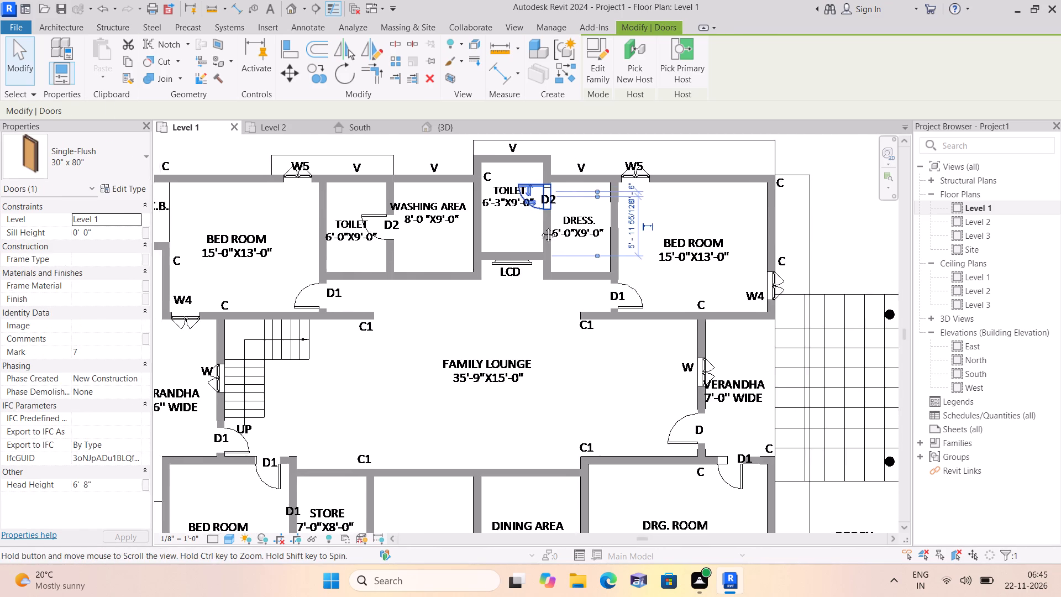
pyautogui.moveTo(540, 227); pyautogui.dragTo(566, 239, button='middle')
pyautogui.scroll(-1, 623, 255)
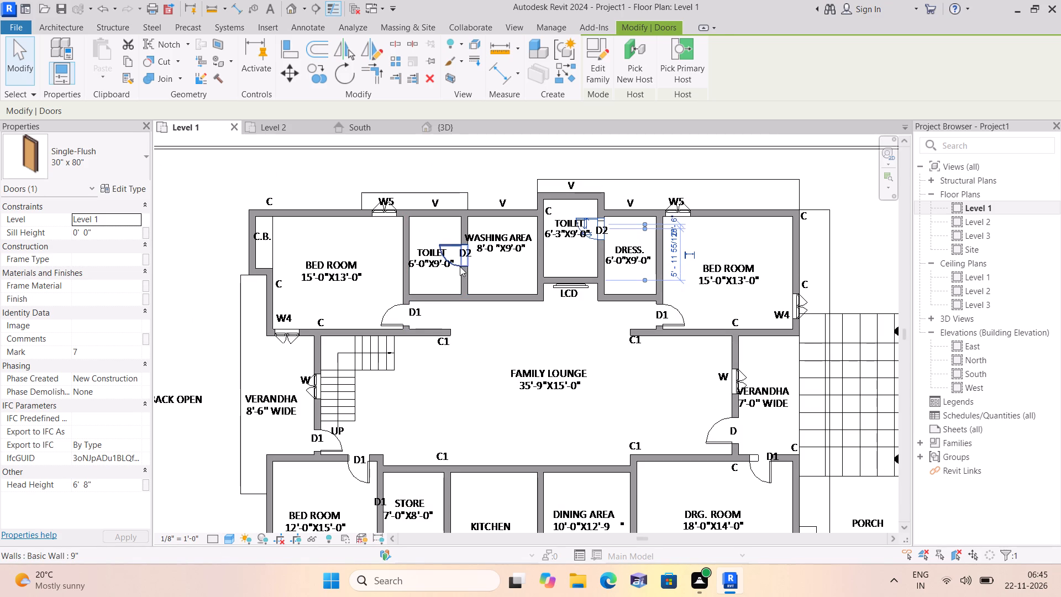
pyautogui.moveTo(479, 387); pyautogui.dragTo(518, 284, button='middle')
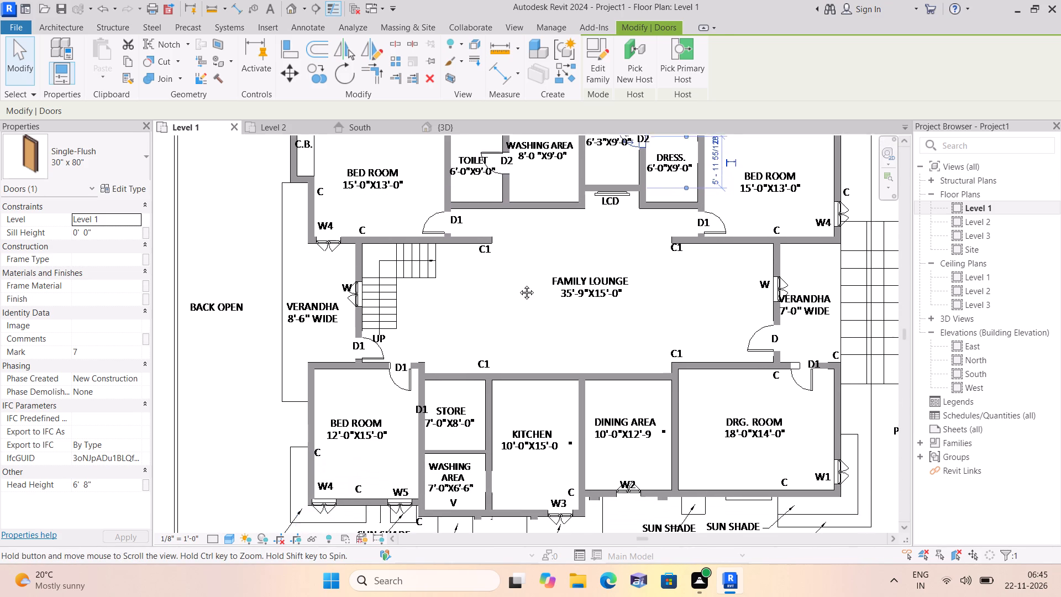
pyautogui.moveTo(518, 284); pyautogui.dragTo(515, 265, button='middle')
pyautogui.scroll(-1, 515, 265)
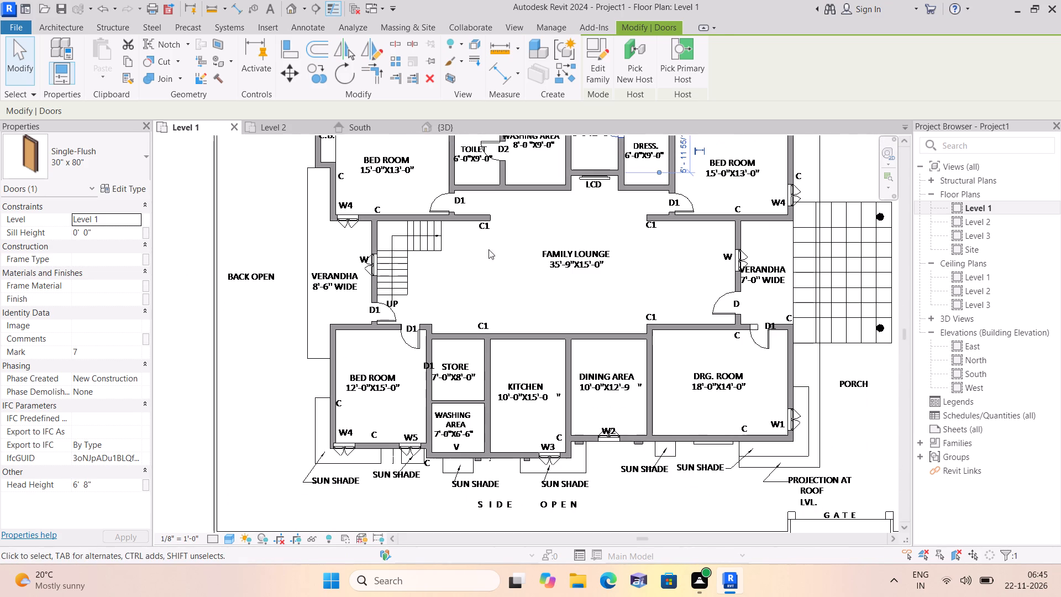
pyautogui.click(609, 441)
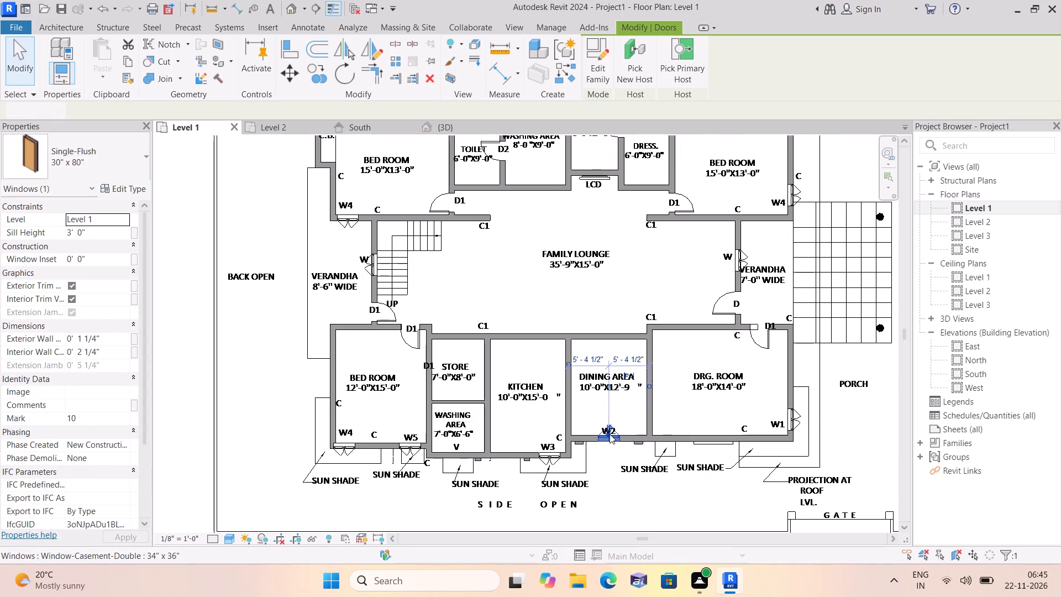
pyautogui.scroll(9, 610, 434)
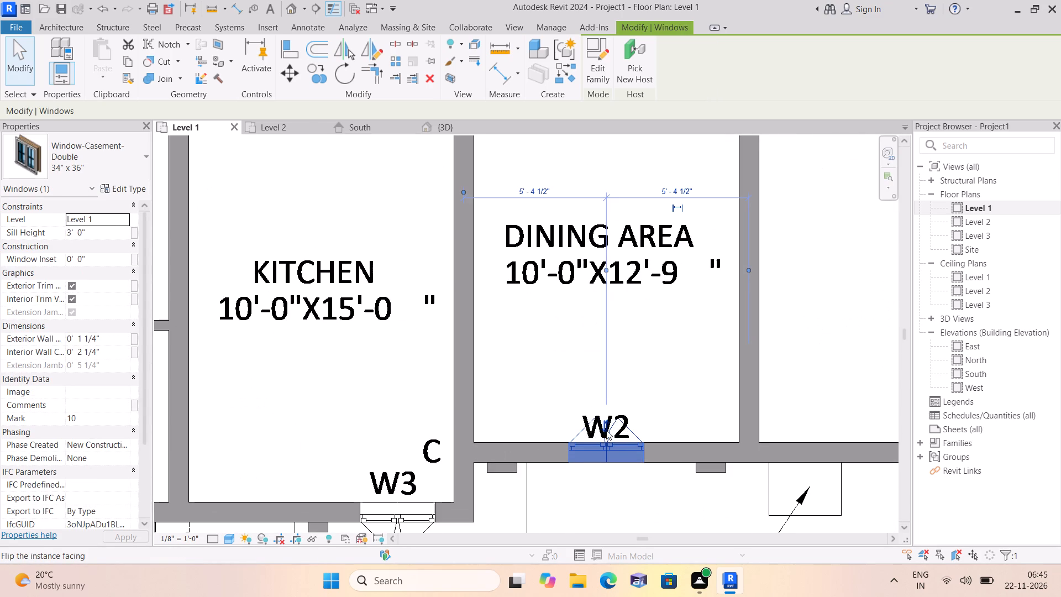
pyautogui.click(603, 430)
pyautogui.scroll(-5, 614, 366)
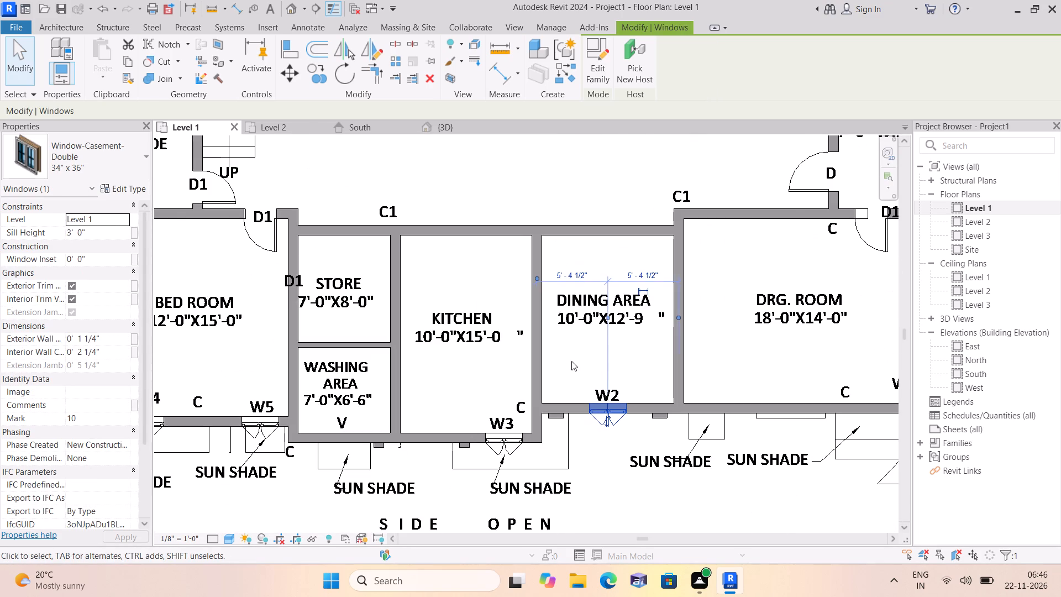
pyautogui.scroll(-5, 571, 364)
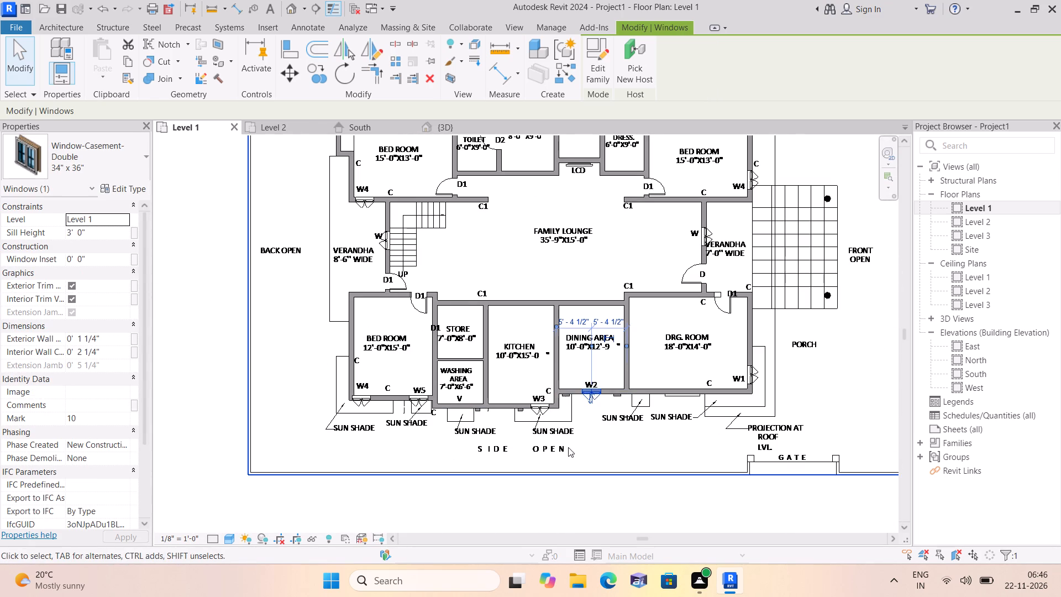
pyautogui.scroll(-1, 632, 437)
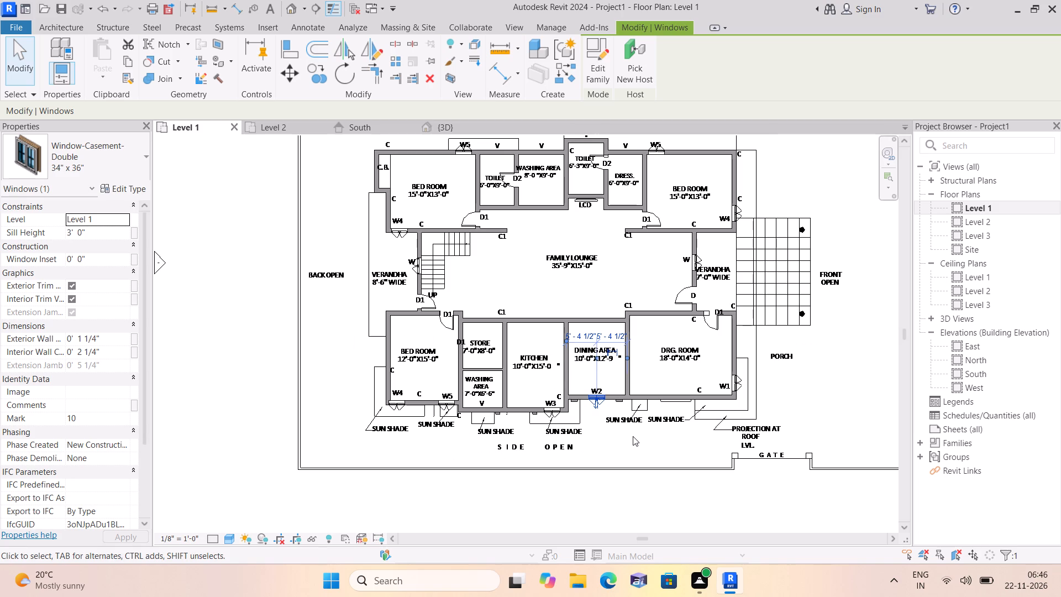
pyautogui.press('Escape')
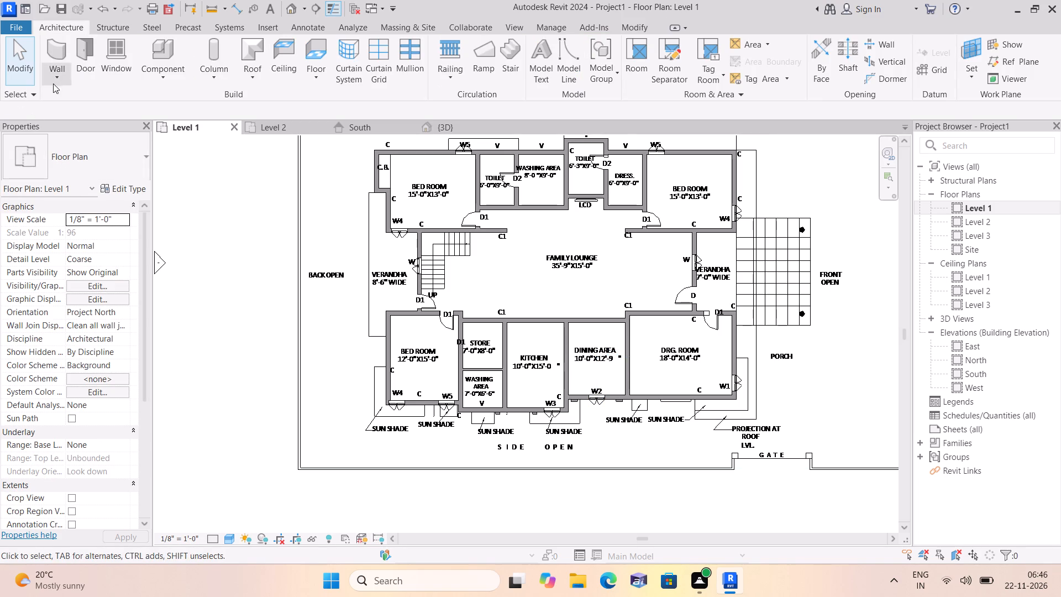
# Place Fixed 16" x 24" windows at the four V marks in the north walls of both toilets, the 8'-0"X9'-0" washing area and the DRESS. room.
pyautogui.click(56, 77)
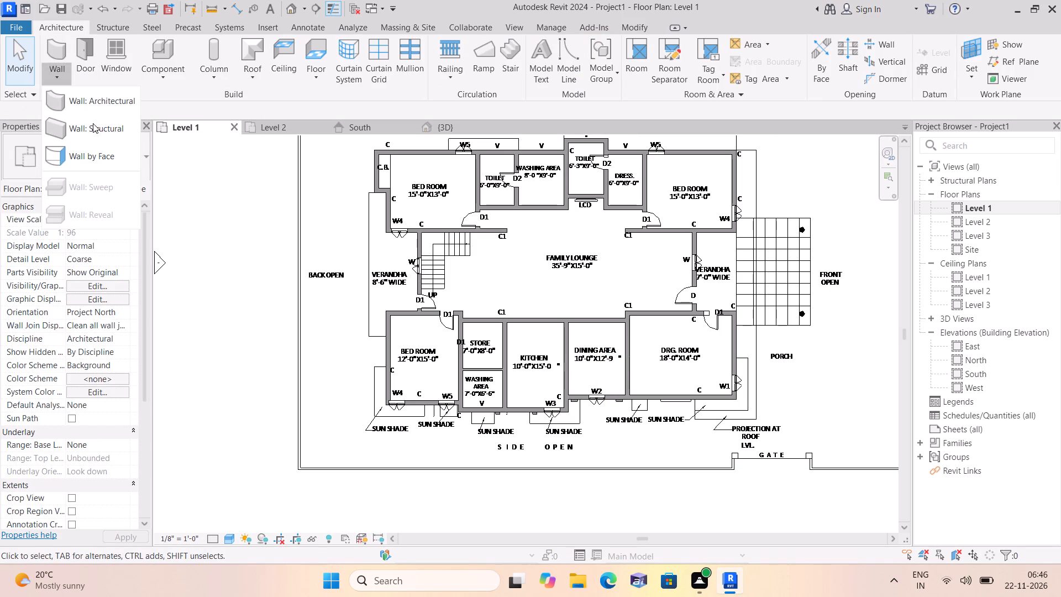
pyautogui.click(114, 66)
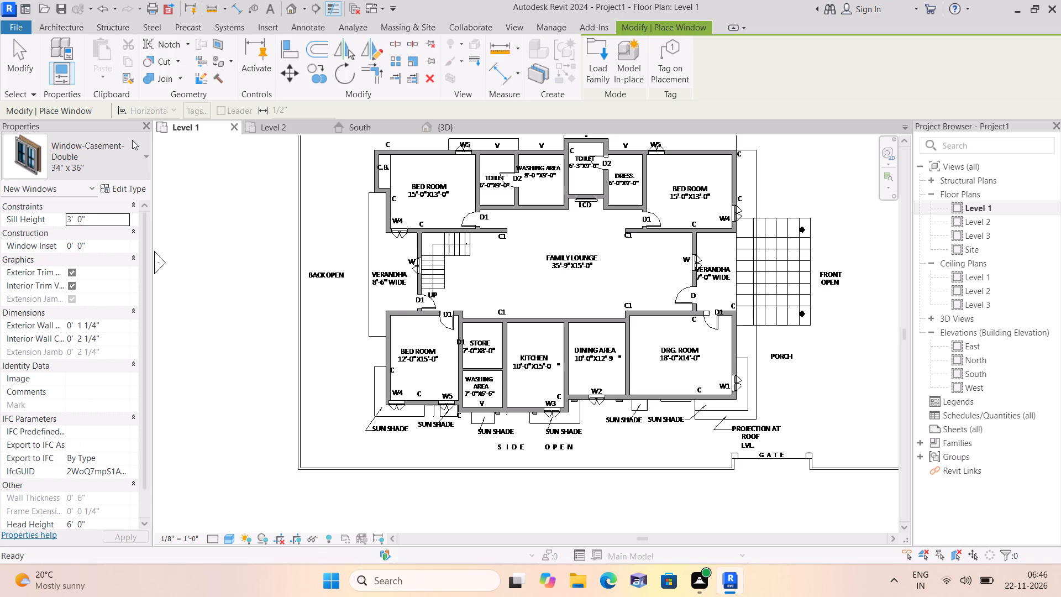
pyautogui.click(143, 155)
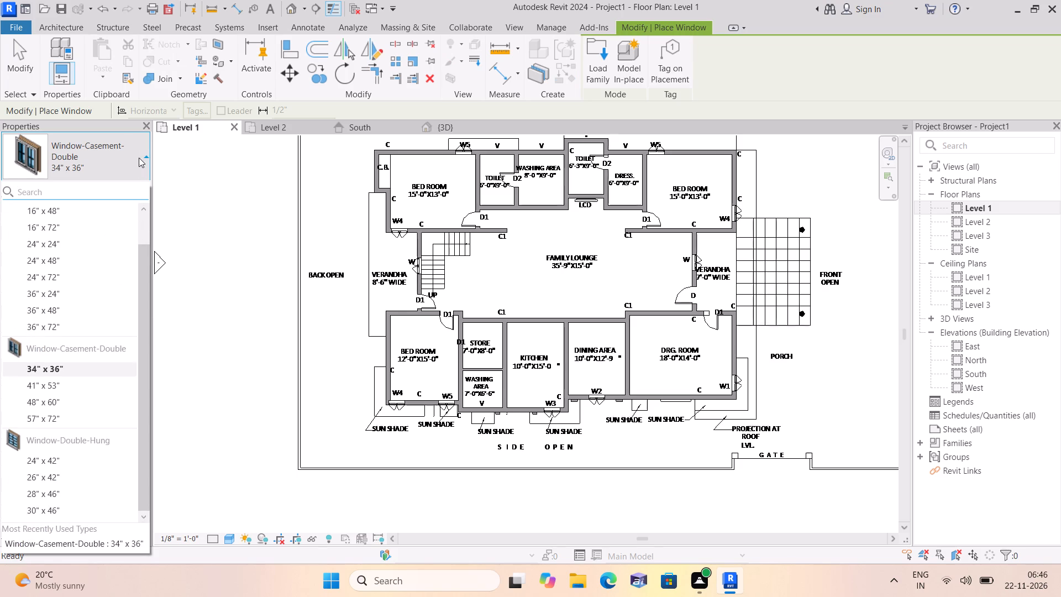
pyautogui.click(146, 153)
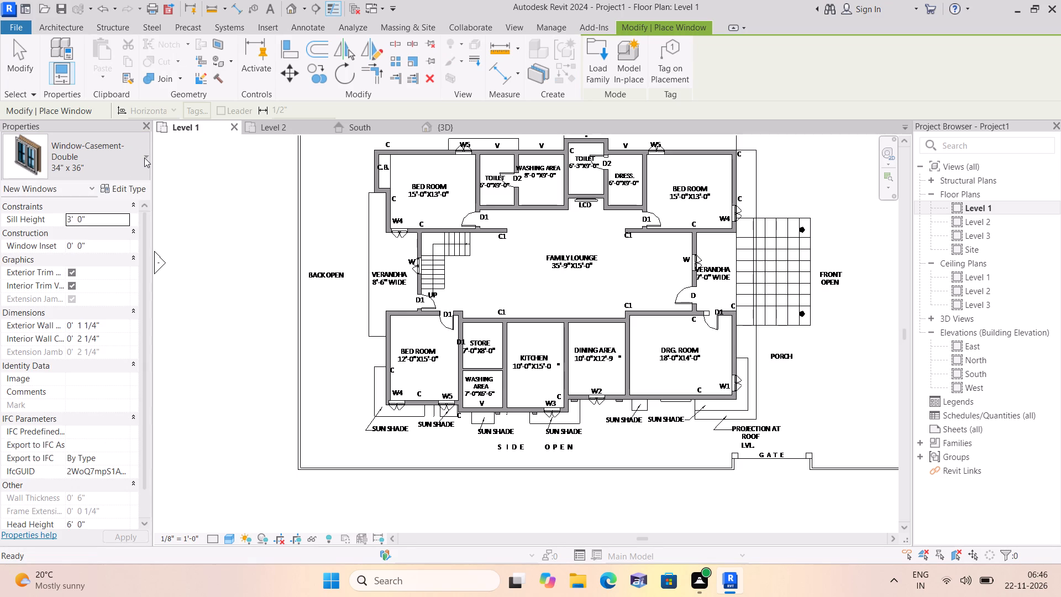
pyautogui.click(144, 156)
pyautogui.scroll(-6, 61, 381)
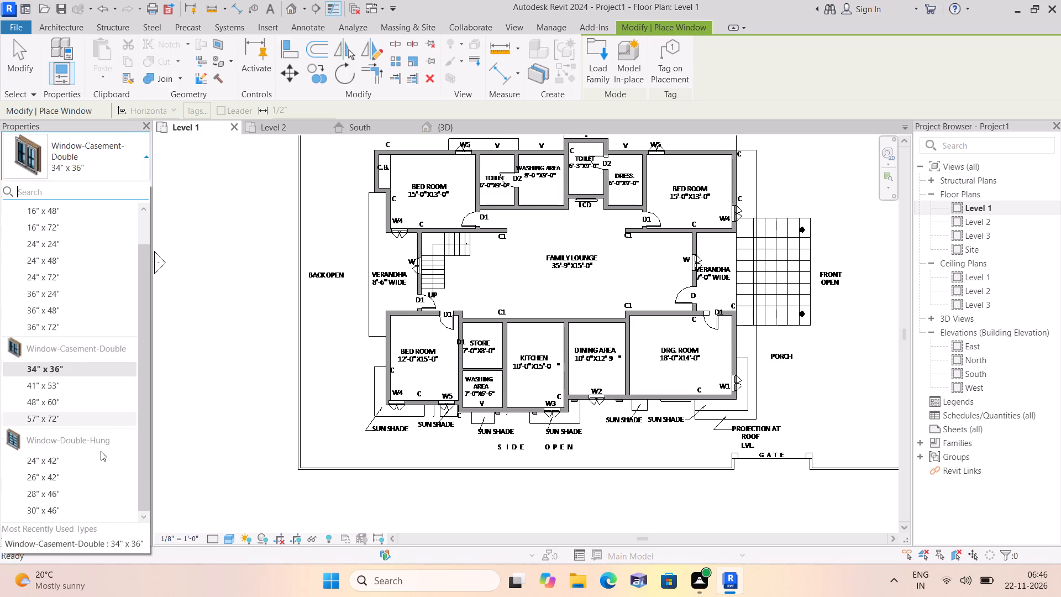
pyautogui.scroll(-1, 101, 455)
pyautogui.scroll(3, 99, 228)
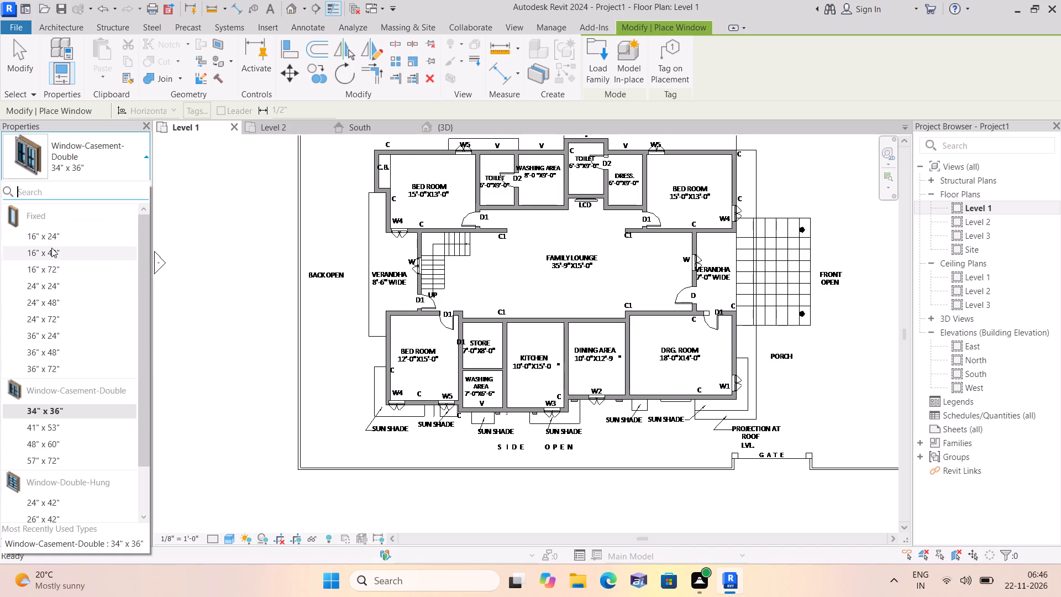
pyautogui.click(92, 241)
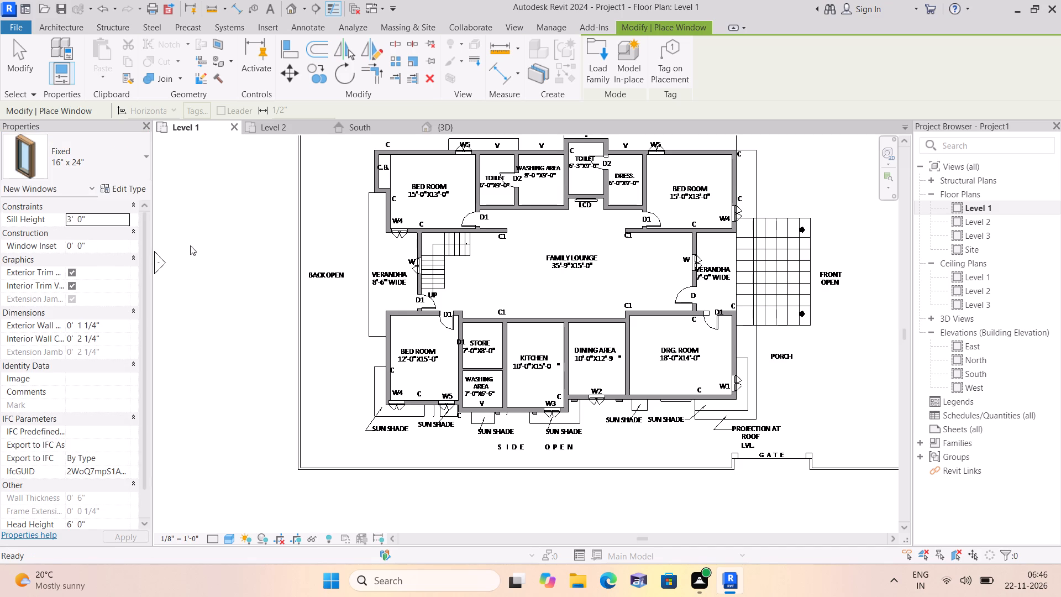
pyautogui.moveTo(424, 185); pyautogui.dragTo(411, 256, button='middle')
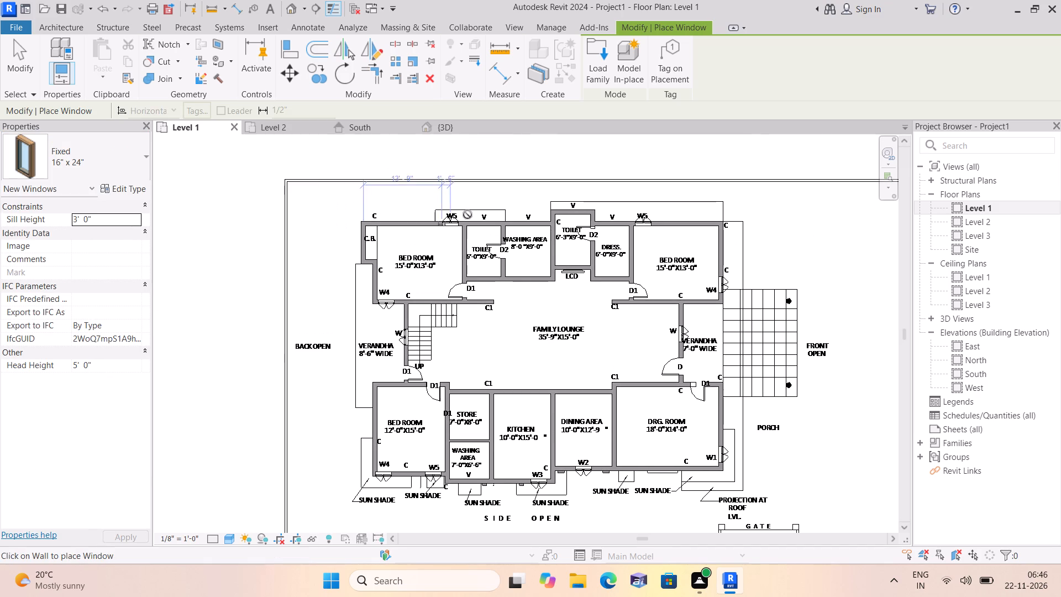
pyautogui.scroll(1, 468, 213)
pyautogui.click(489, 220)
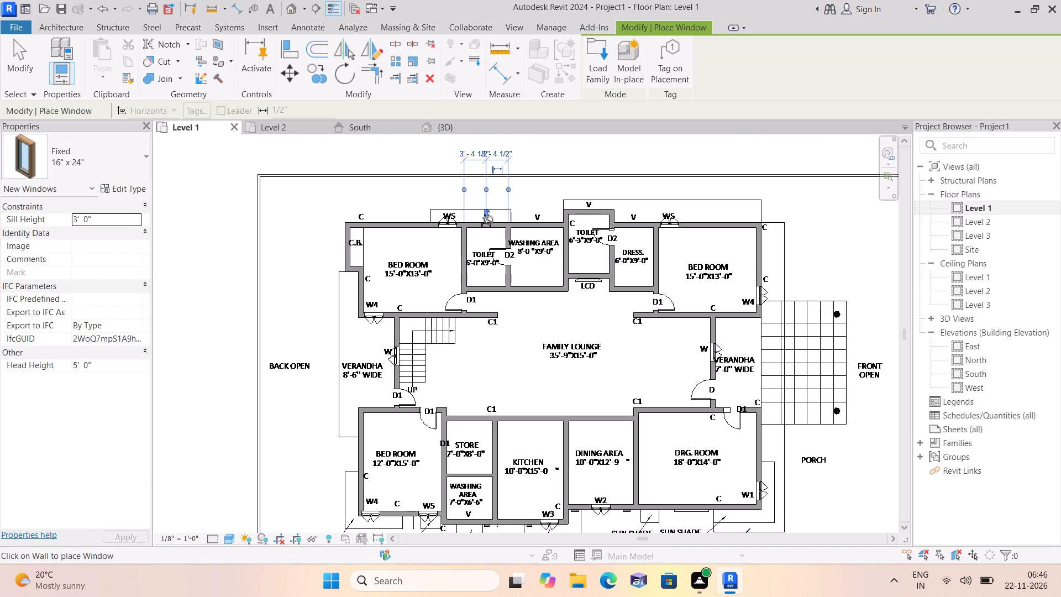
pyautogui.scroll(2, 545, 222)
pyautogui.click(534, 221)
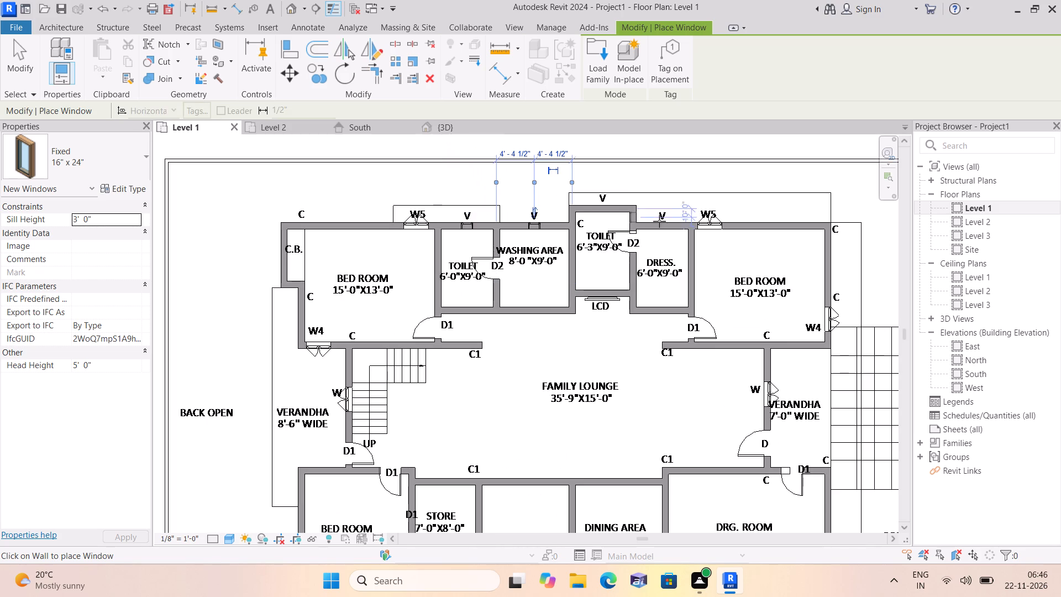
pyautogui.click(662, 223)
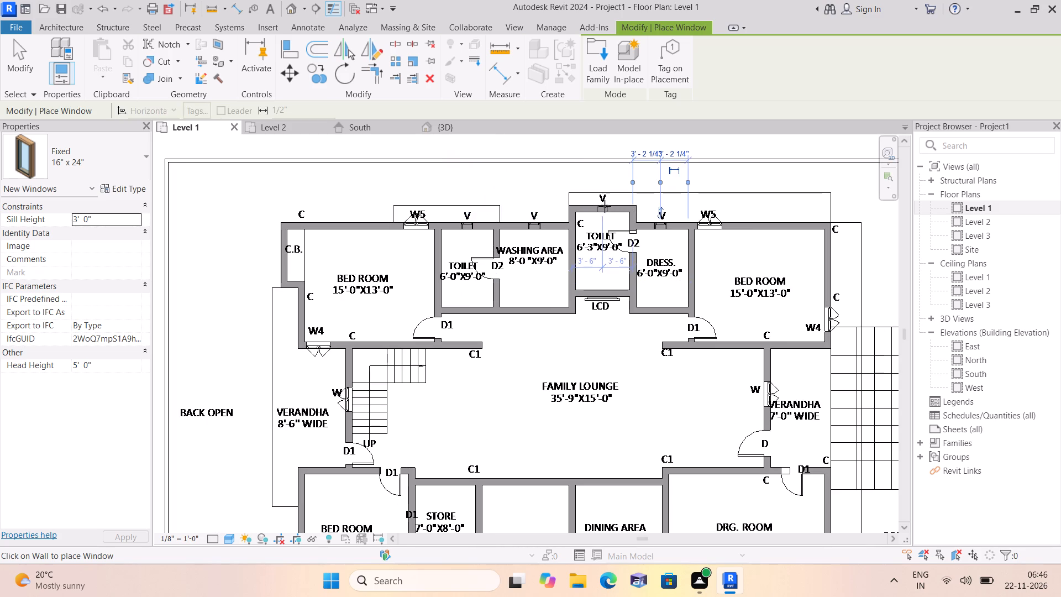
pyautogui.click(603, 206)
# Place a Fixed 16" x 24" window at the V mark in the south wall of the 7'-0"X6'-6" washing area.
pyautogui.moveTo(608, 235); pyautogui.dragTo(599, 184, button='middle')
pyautogui.scroll(-2, 599, 184)
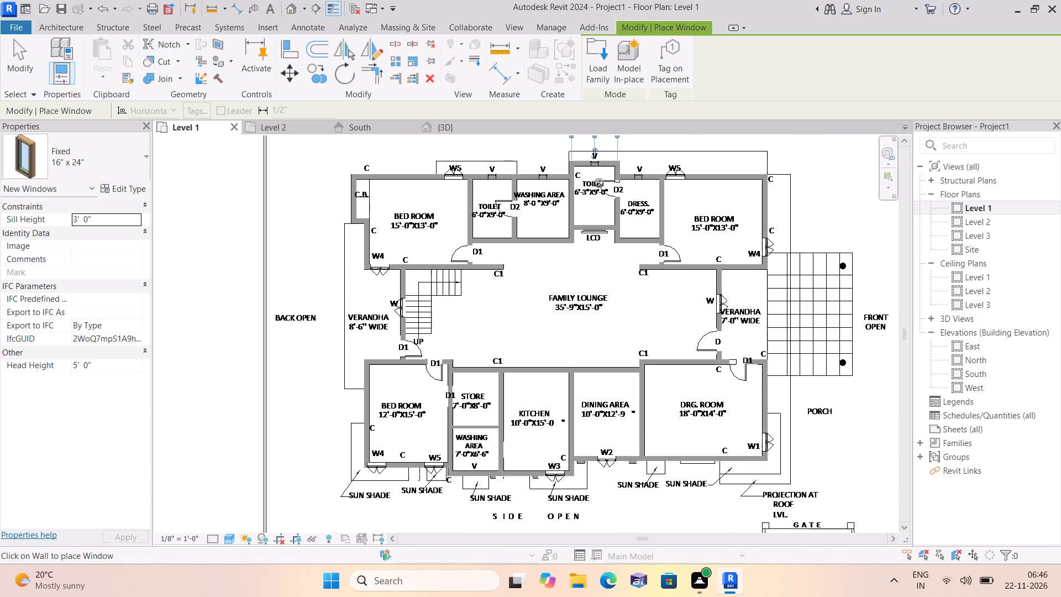
pyautogui.moveTo(386, 405); pyautogui.dragTo(370, 309, button='middle')
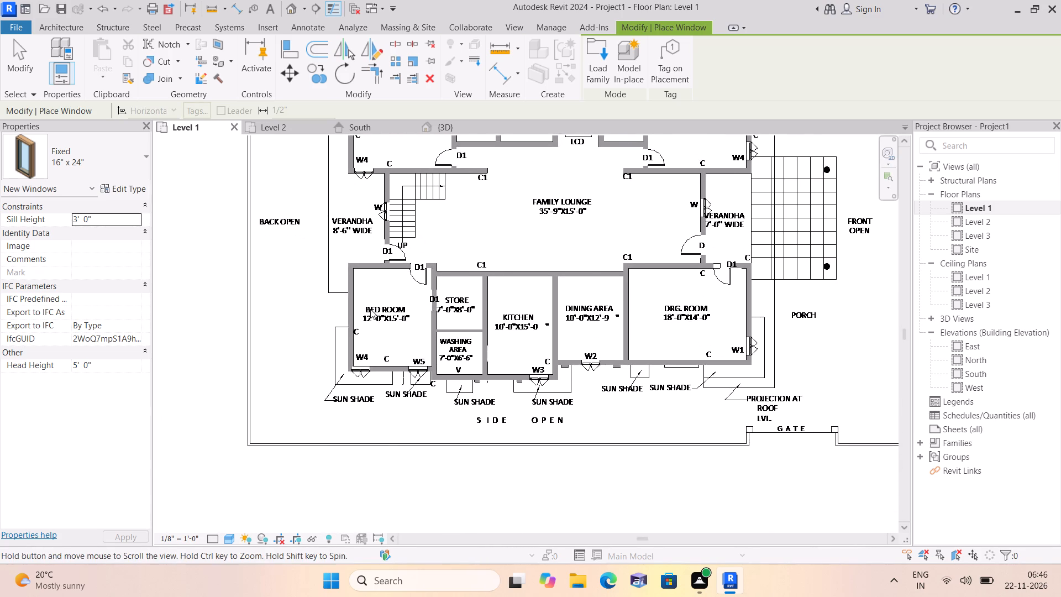
pyautogui.scroll(1, 462, 383)
pyautogui.click(462, 379)
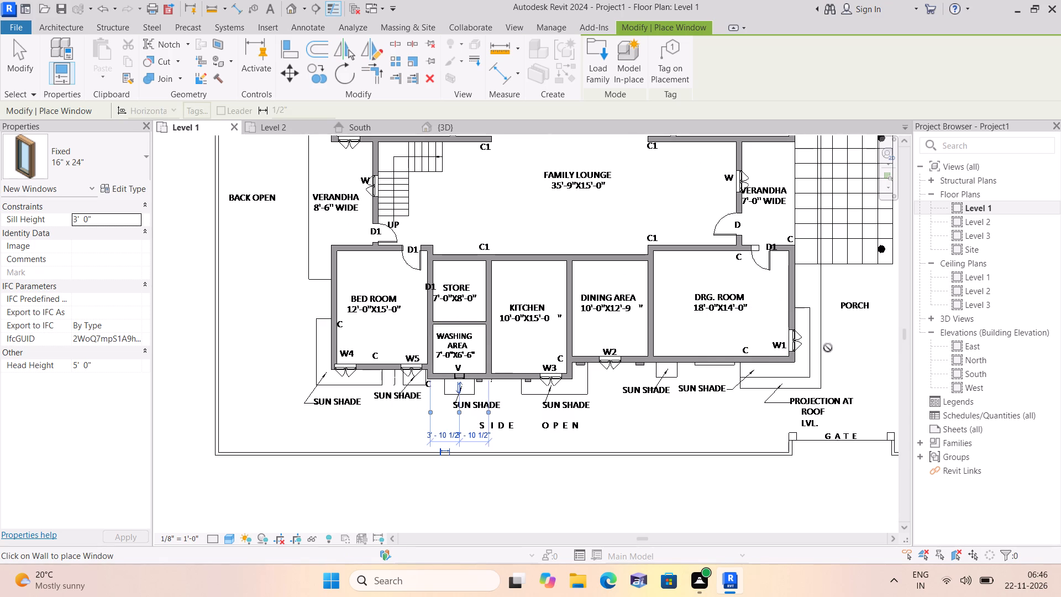
pyautogui.scroll(-2, 827, 286)
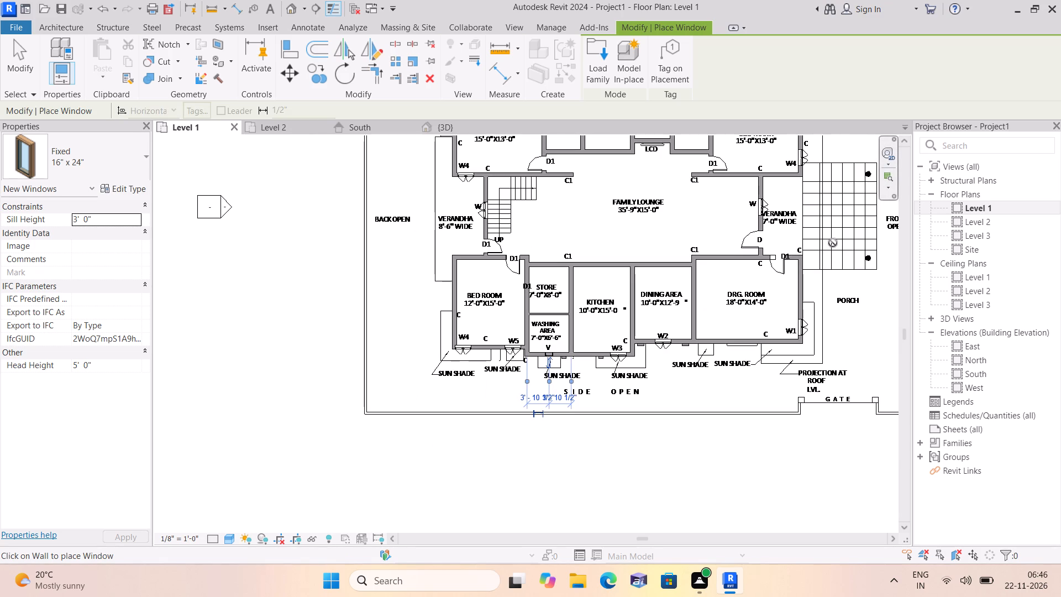
pyautogui.press('Escape')
pyautogui.press('Escape')
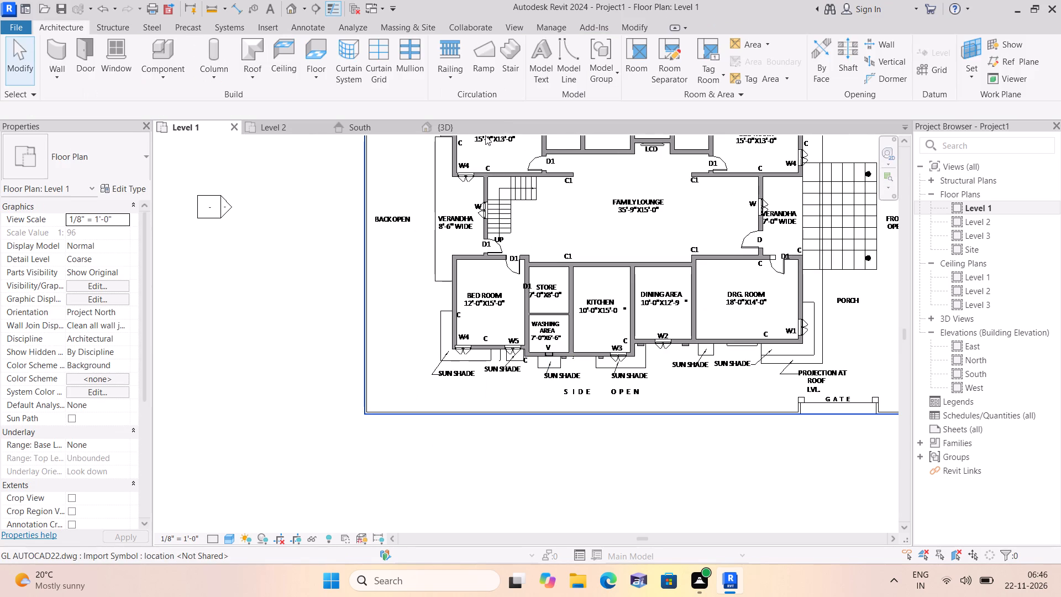
# Examine the placed windows along the house's south side in the 3D view.
pyautogui.click(450, 124)
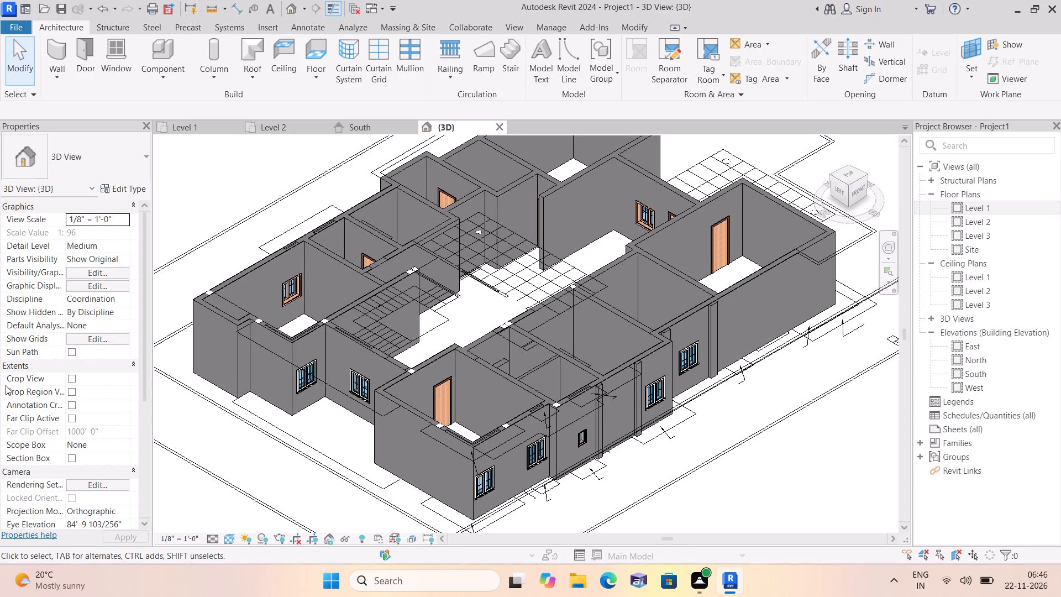
pyautogui.press('Escape')
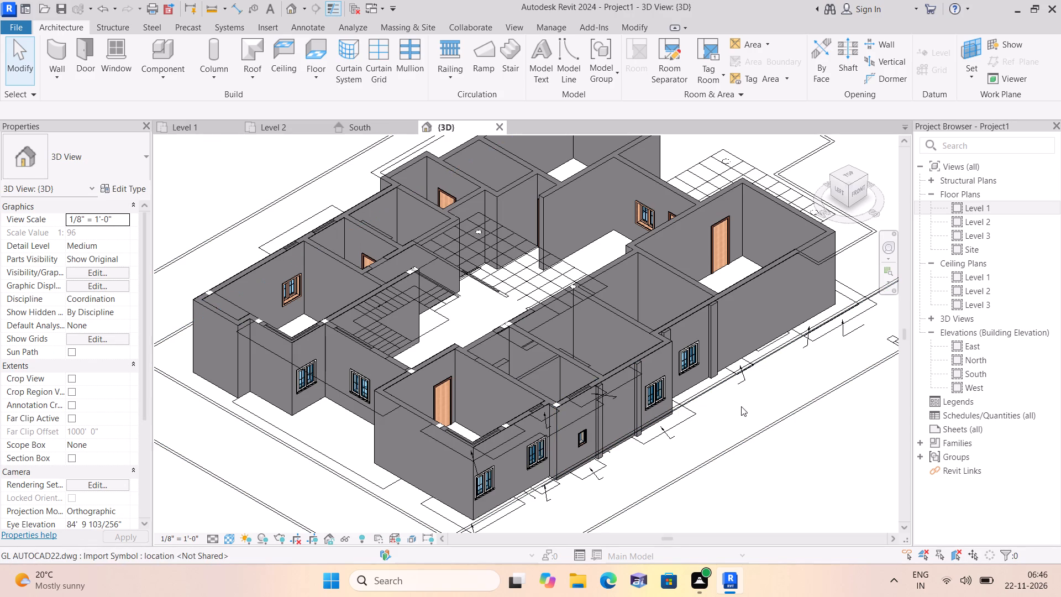
pyautogui.scroll(9, 575, 458)
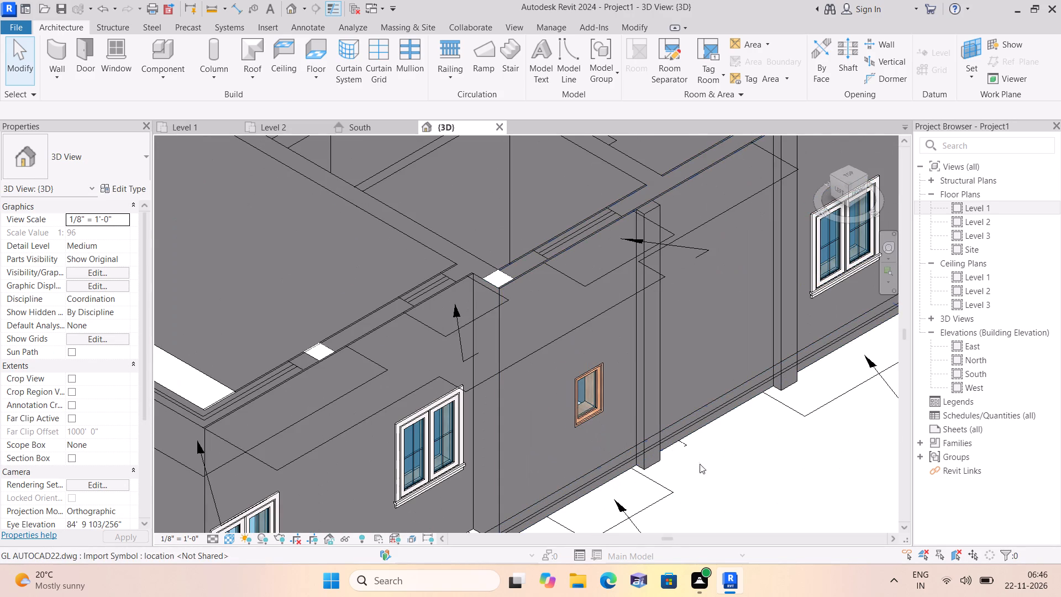
pyautogui.moveTo(708, 469); pyautogui.dragTo(464, 415, button='middle')
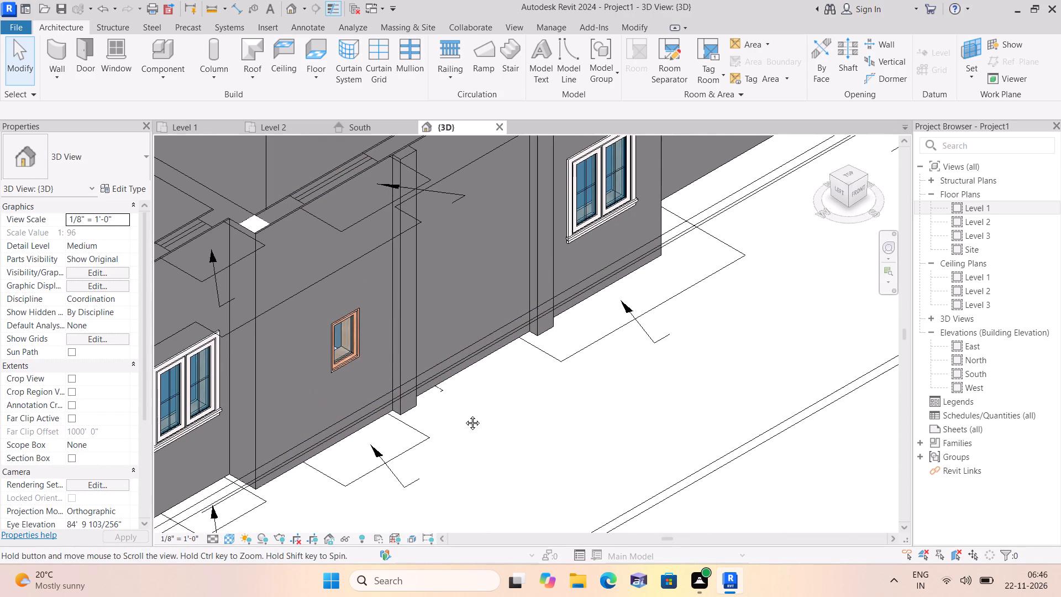
pyautogui.moveTo(464, 415); pyautogui.dragTo(520, 463, button='middle')
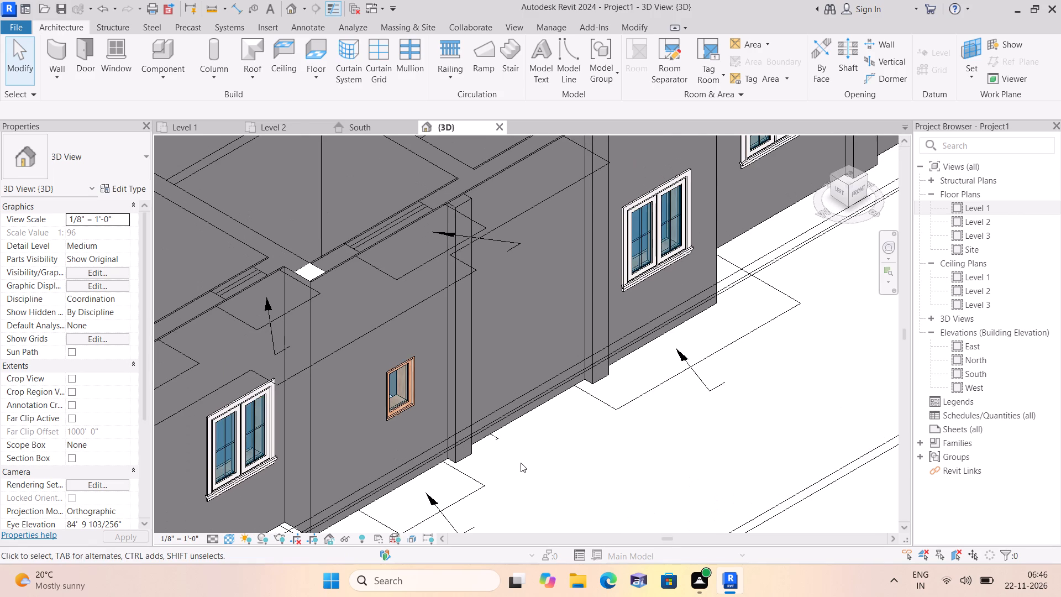
pyautogui.scroll(-2, 521, 463)
pyautogui.scroll(-1, 355, 489)
pyautogui.scroll(-2, 490, 472)
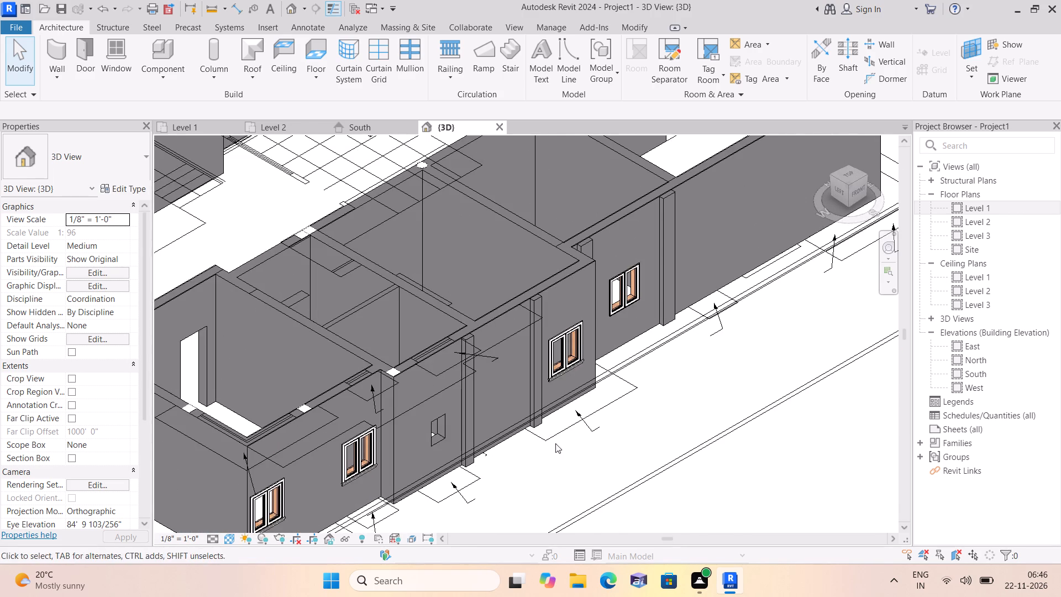
# Set the sill height of the Fixed 16" x 24" window in the south wall of the 7'-0"X6'-6" washing area to 8'.
pyautogui.moveTo(577, 433); pyautogui.dragTo(671, 557, button='middle')
pyautogui.scroll(-4, 671, 557)
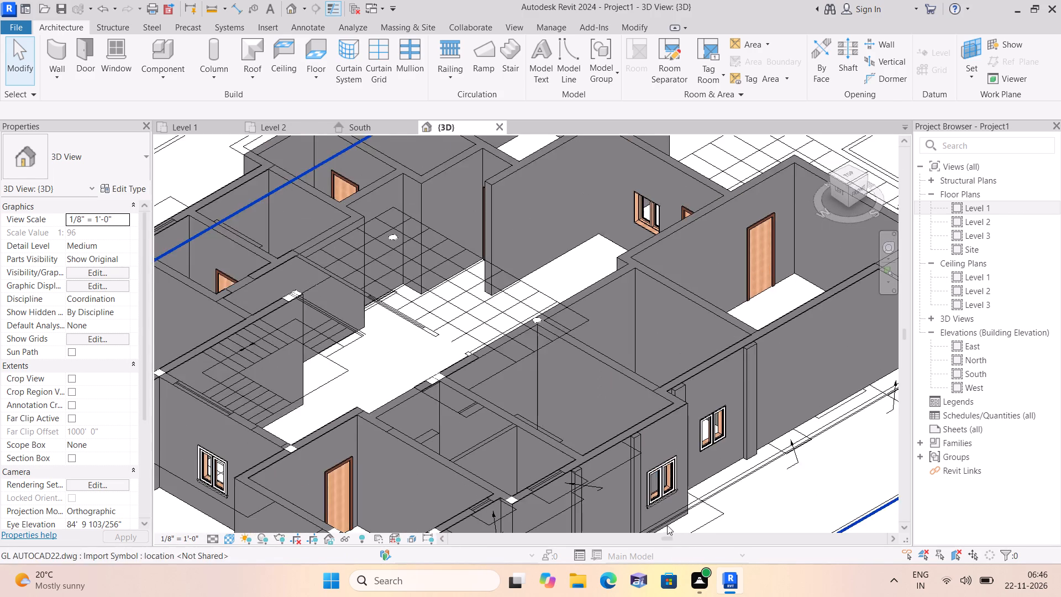
pyautogui.scroll(-1, 667, 525)
pyautogui.moveTo(349, 402); pyautogui.dragTo(335, 266, button='middle')
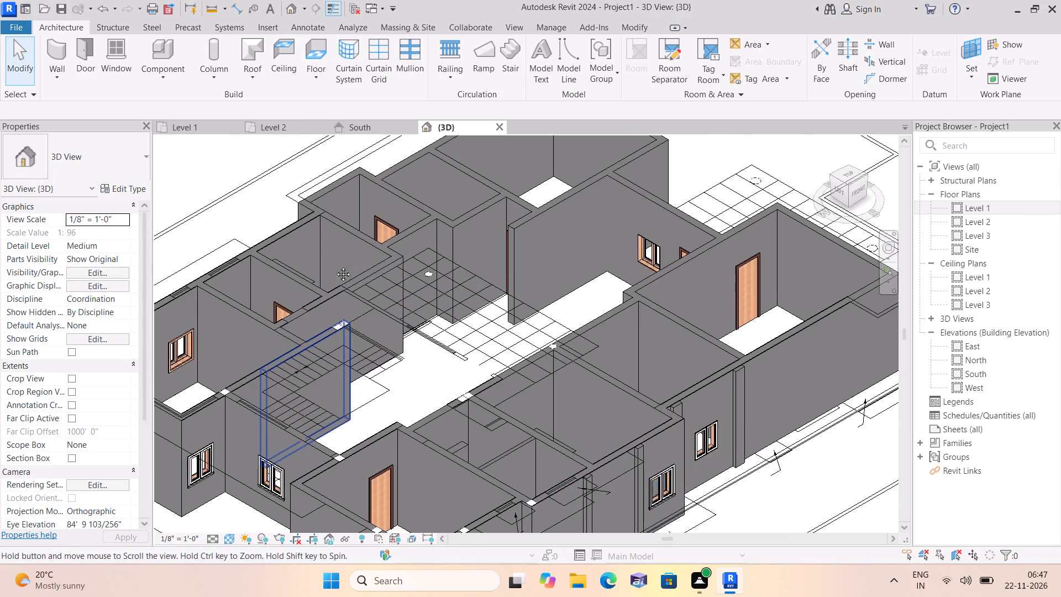
pyautogui.moveTo(335, 266); pyautogui.dragTo(336, 232, button='middle')
pyautogui.scroll(6, 533, 410)
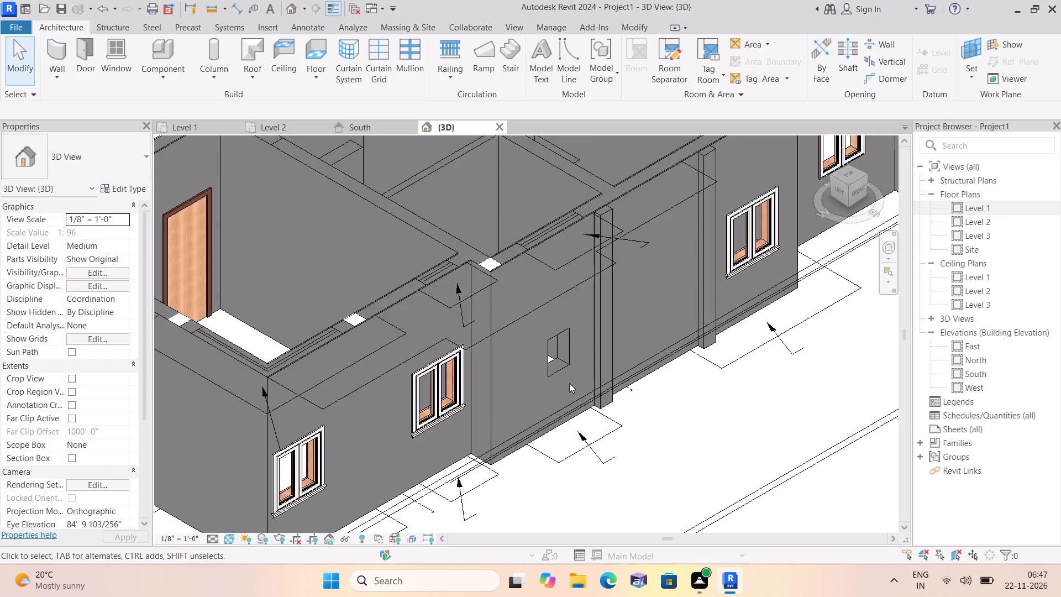
pyautogui.scroll(3, 569, 383)
pyautogui.click(558, 353)
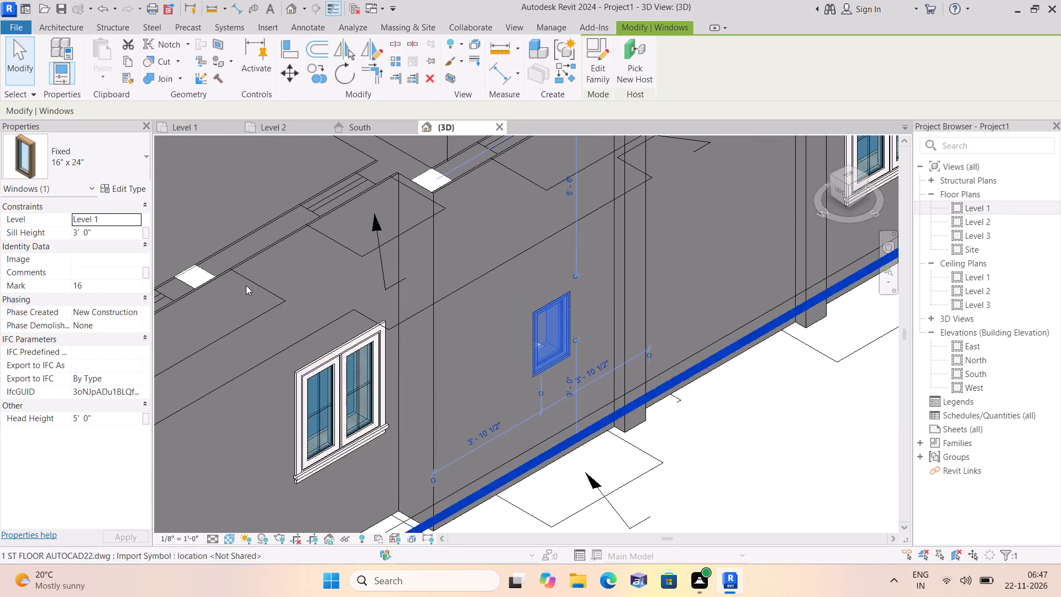
pyautogui.click(103, 232)
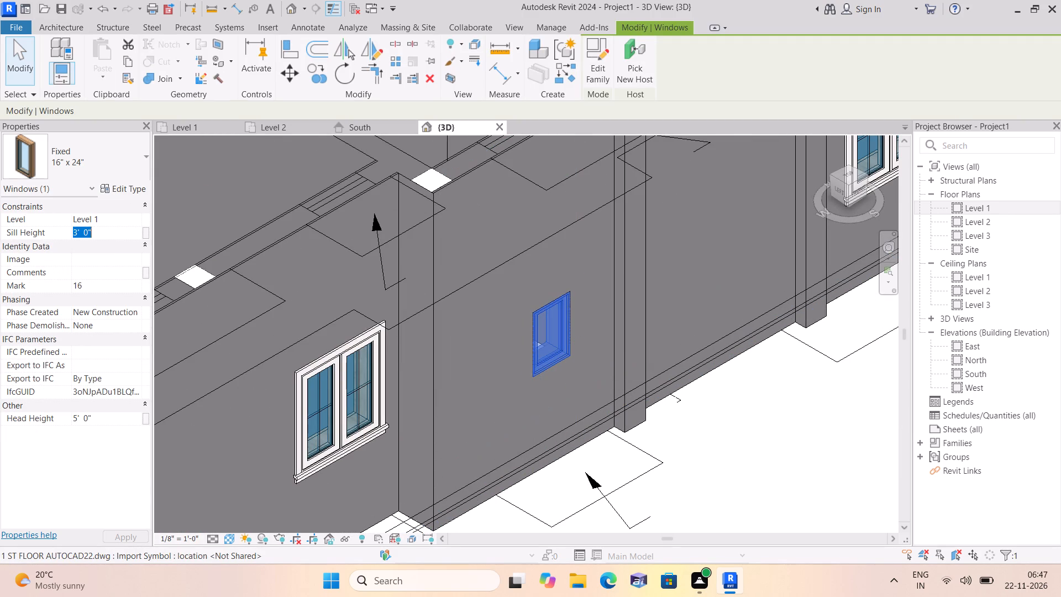
pyautogui.press('BackSpace')
pyautogui.press('BackSpace')
pyautogui.press('BackSpace')
pyautogui.press('BackSpace')
pyautogui.press('BackSpace')
pyautogui.press('BackSpace')
pyautogui.press('BackSpace')
pyautogui.press('BackSpace')
pyautogui.press('BackSpace')
pyautogui.press('BackSpace')
pyautogui.press('BackSpace')
pyautogui.press('BackSpace')
pyautogui.press('BackSpace')
pyautogui.press('BackSpace')
pyautogui.press('BackSpace')
pyautogui.press('BackSpace')
pyautogui.press('BackSpace')
pyautogui.press('BackSpace')
pyautogui.press('BackSpace')
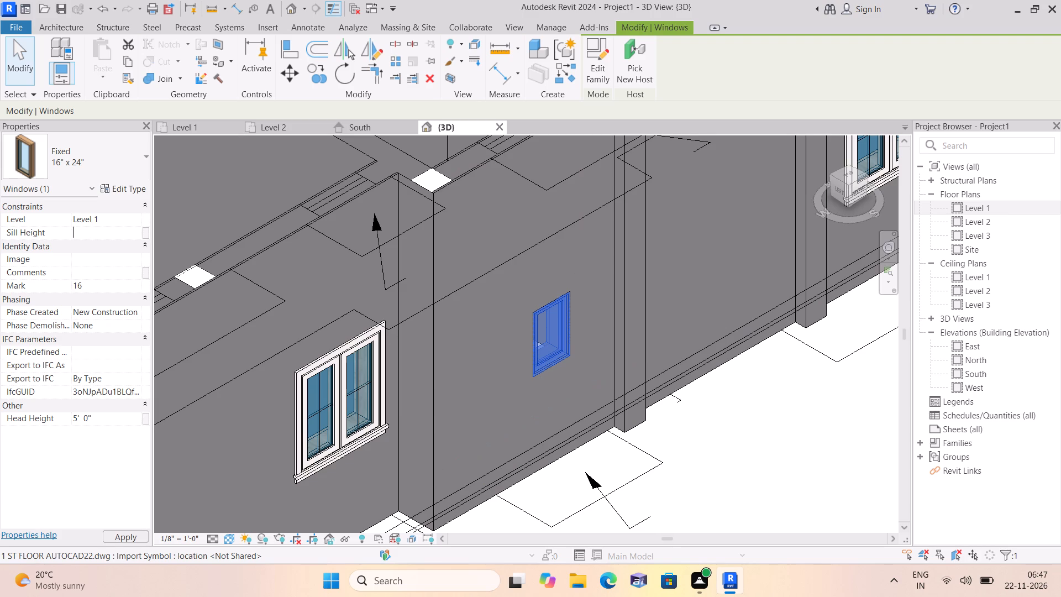
pyautogui.press('8')
pyautogui.press("'")
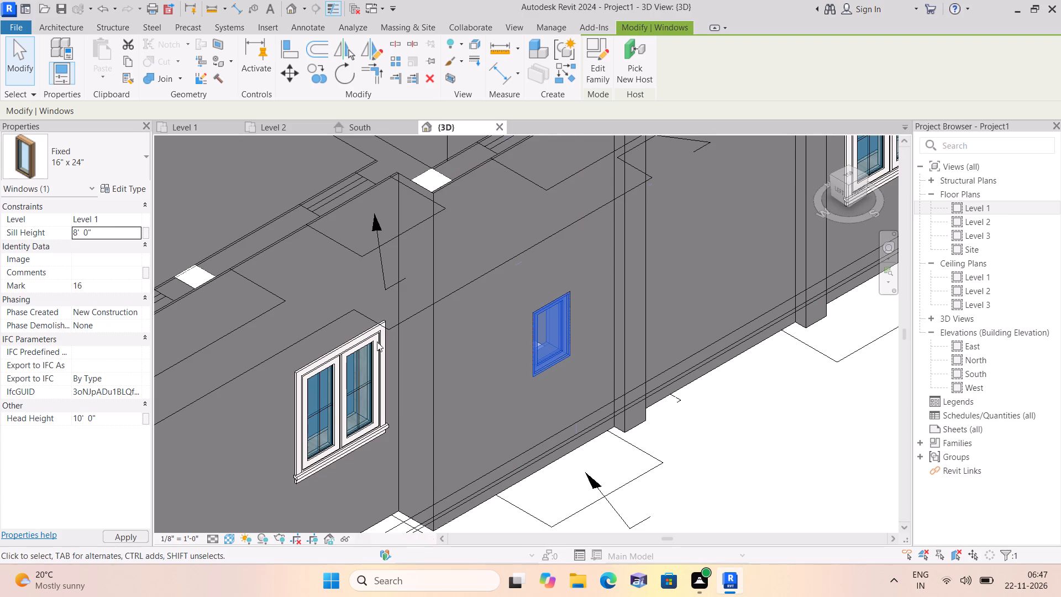
pyautogui.scroll(-1, 746, 420)
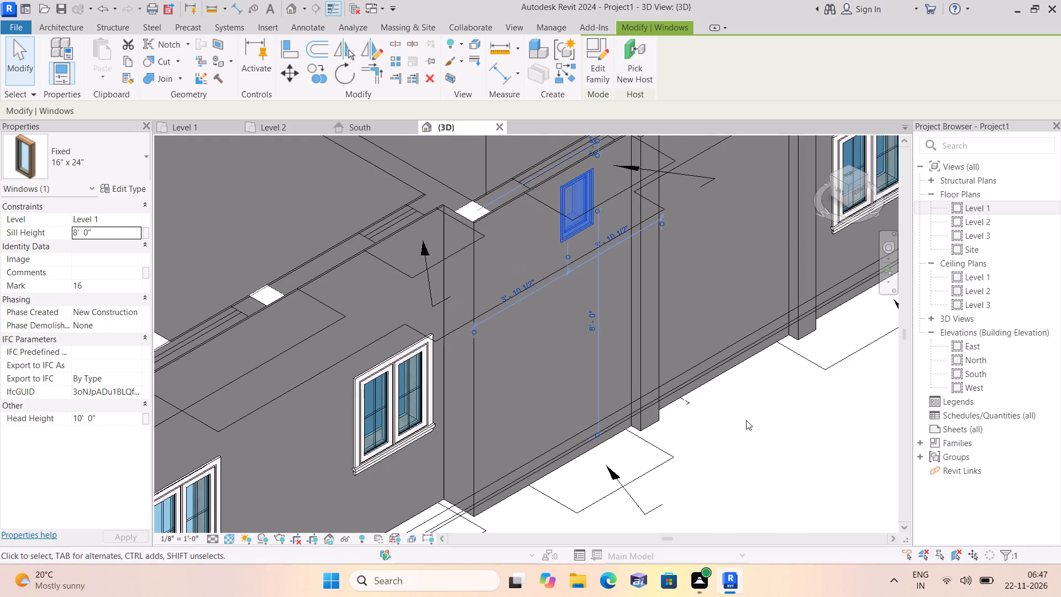
pyautogui.press('Escape')
pyautogui.scroll(-5, 739, 448)
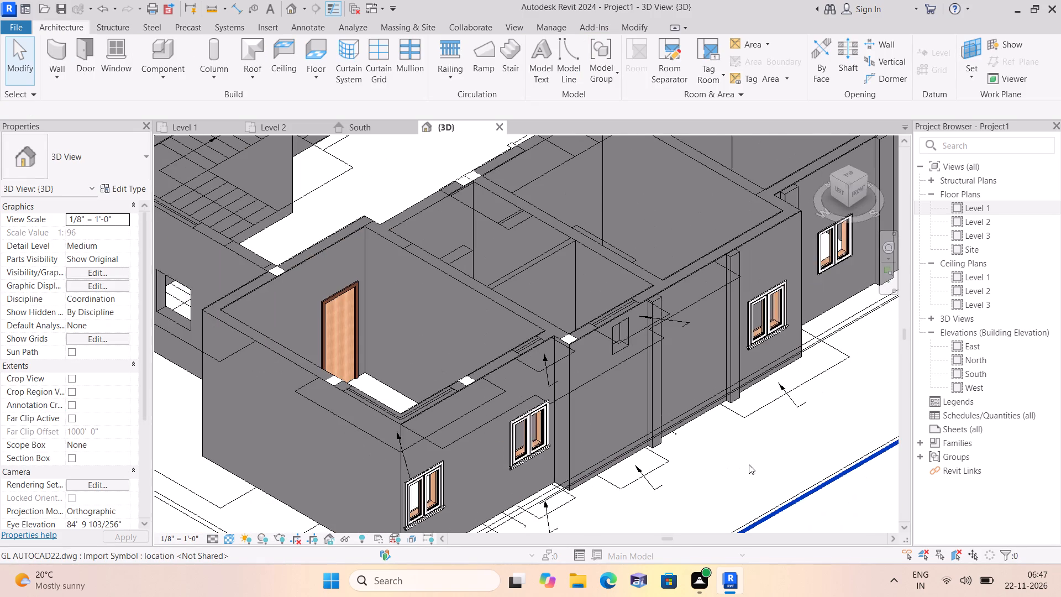
# Set the sill height of the Fixed 16" x 24" window in the projecting toilet's north wall to 8'.
pyautogui.click(190, 125)
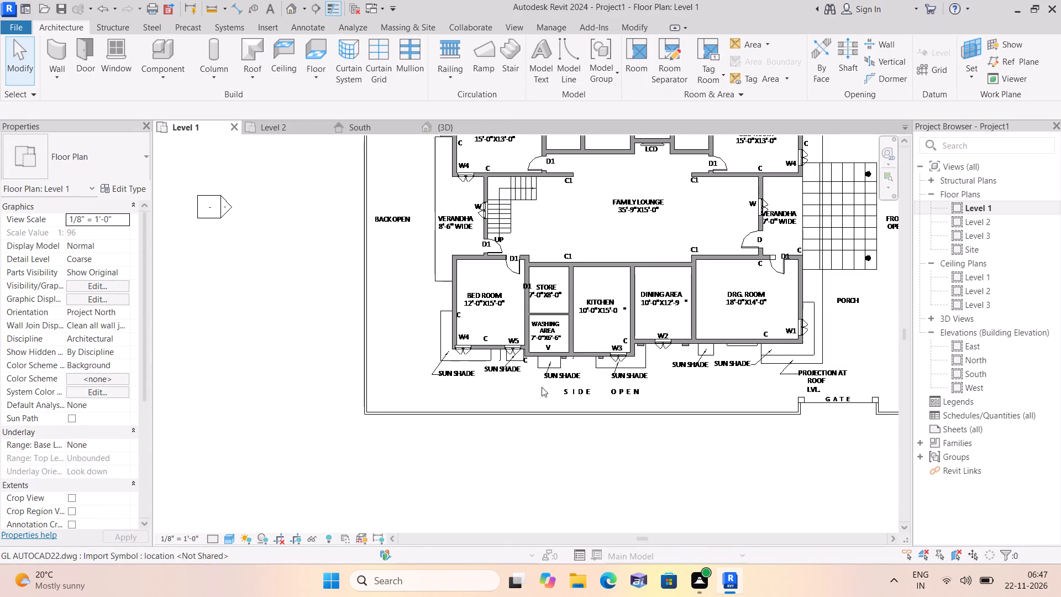
pyautogui.moveTo(542, 387); pyautogui.dragTo(506, 403, button='middle')
pyautogui.moveTo(486, 416); pyautogui.dragTo(464, 430, button='middle')
pyautogui.scroll(-2, 464, 430)
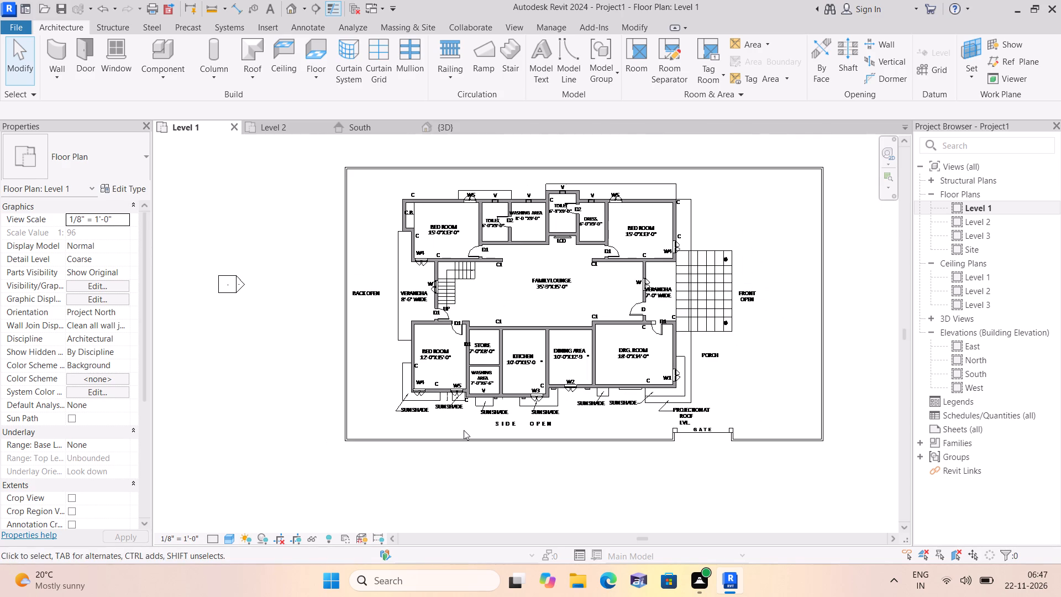
pyautogui.click(447, 127)
pyautogui.scroll(-3, 543, 394)
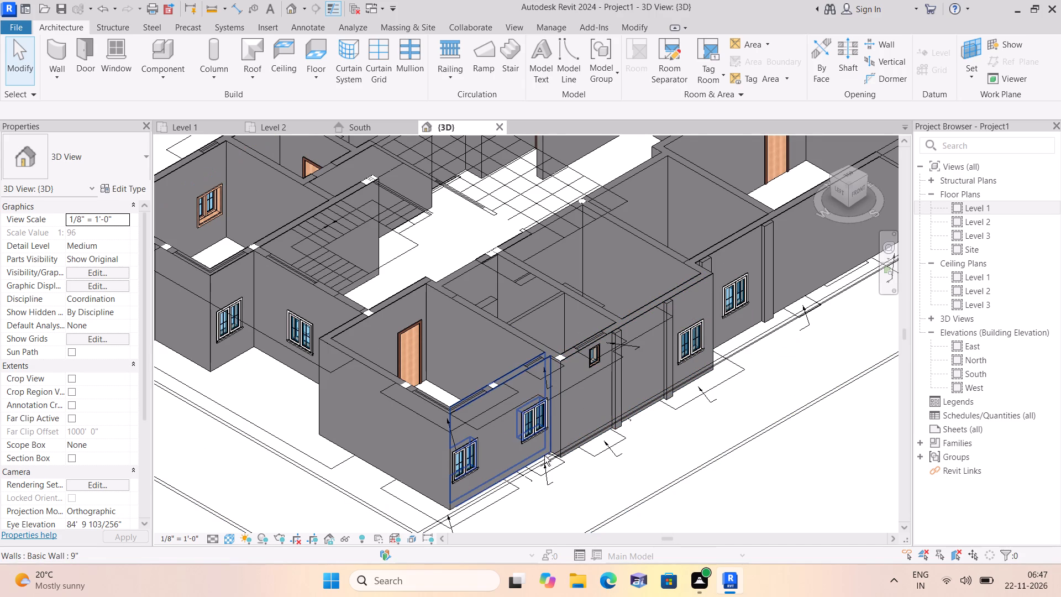
pyautogui.keyDown('shift'); pyautogui.moveTo(544, 455); pyautogui.dragTo(675, 431, button='middle'); pyautogui.keyUp('shift')
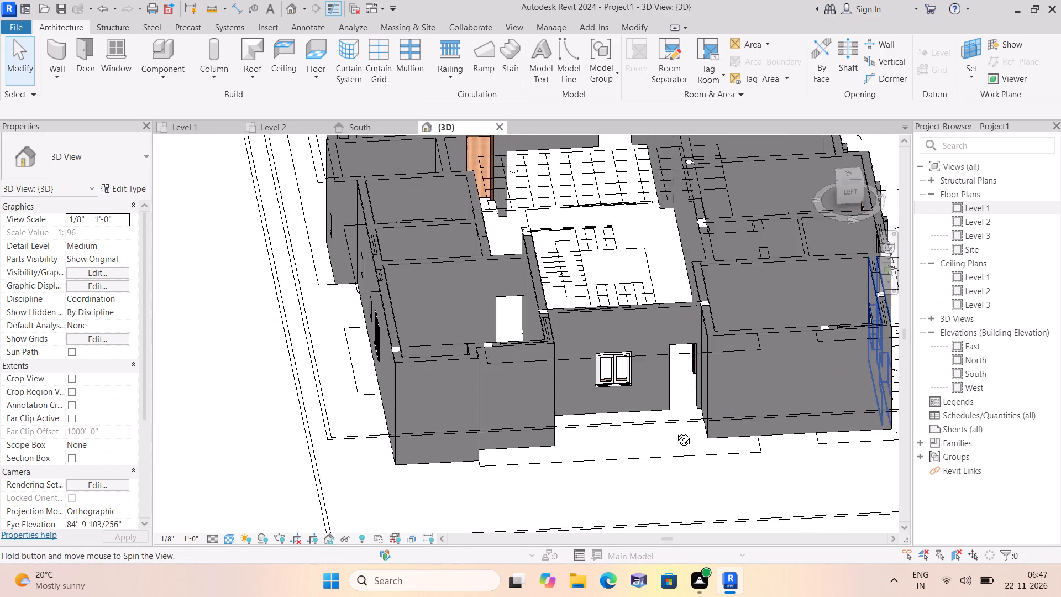
pyautogui.keyDown('shift'); pyautogui.moveTo(675, 431); pyautogui.dragTo(739, 418, button='middle'); pyautogui.keyUp('shift')
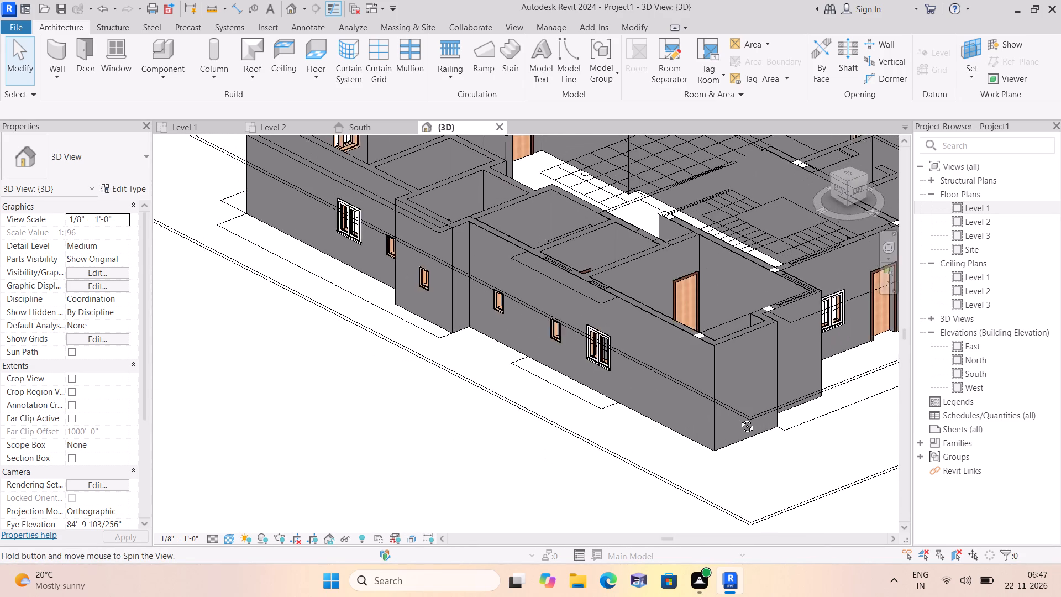
pyautogui.keyDown('shift'); pyautogui.moveTo(739, 418); pyautogui.dragTo(804, 384, button='middle'); pyautogui.keyUp('shift')
pyautogui.scroll(1, 582, 385)
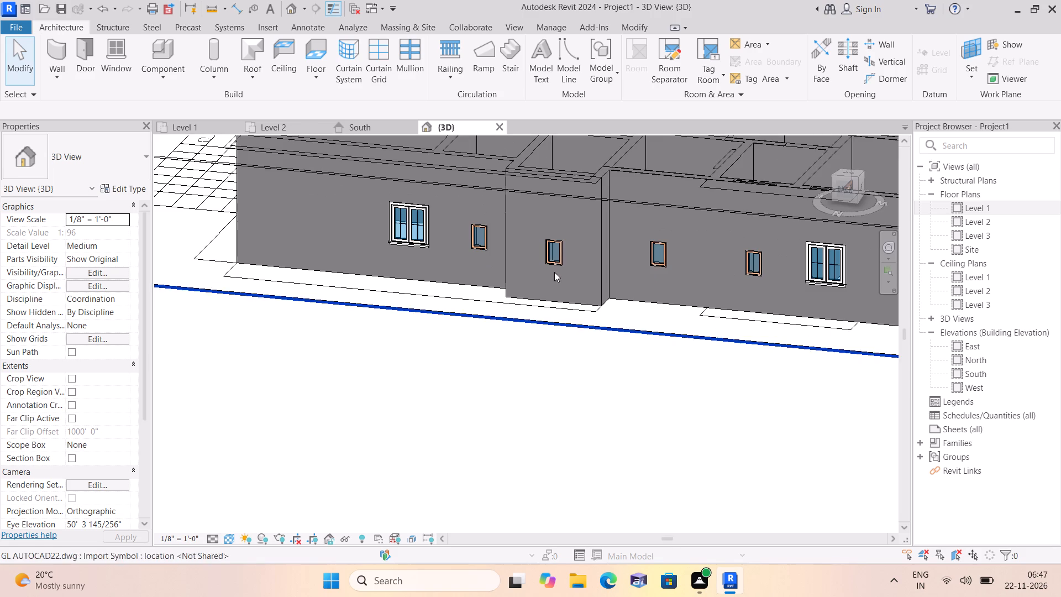
pyautogui.scroll(2, 545, 254)
pyautogui.click(553, 254)
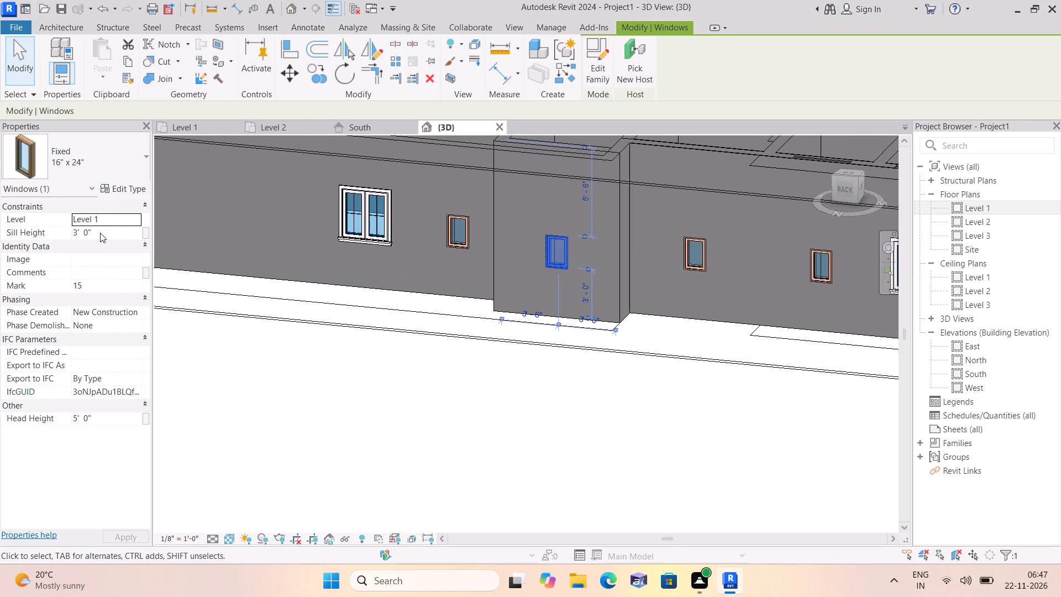
pyautogui.click(101, 232)
pyautogui.press('BackSpace')
pyautogui.press('BackSpace')
pyautogui.press('BackSpace')
pyautogui.press('BackSpace')
pyautogui.press('BackSpace')
pyautogui.press('BackSpace')
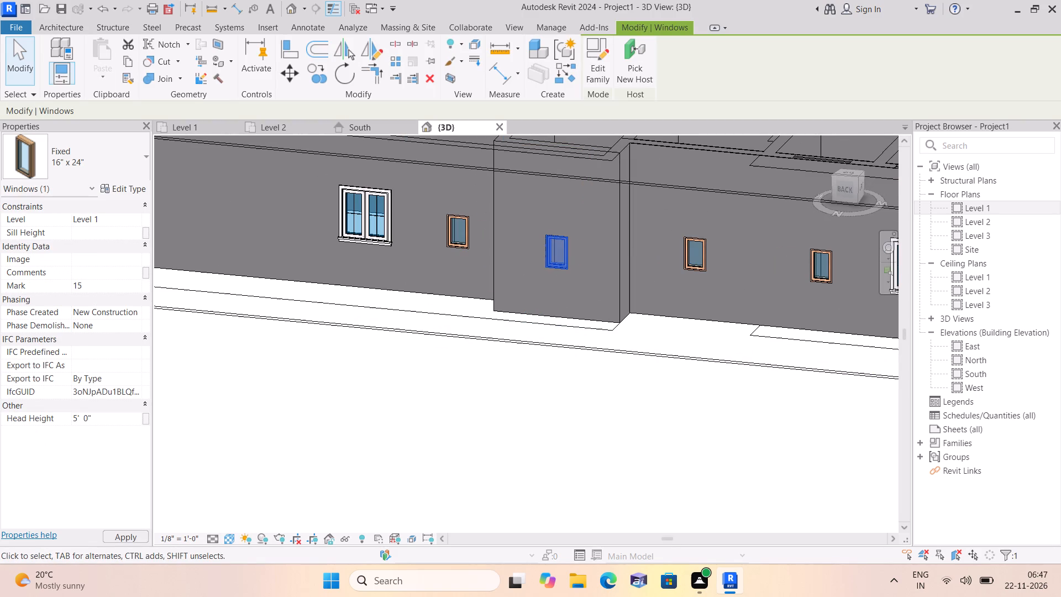
pyautogui.write("8'")
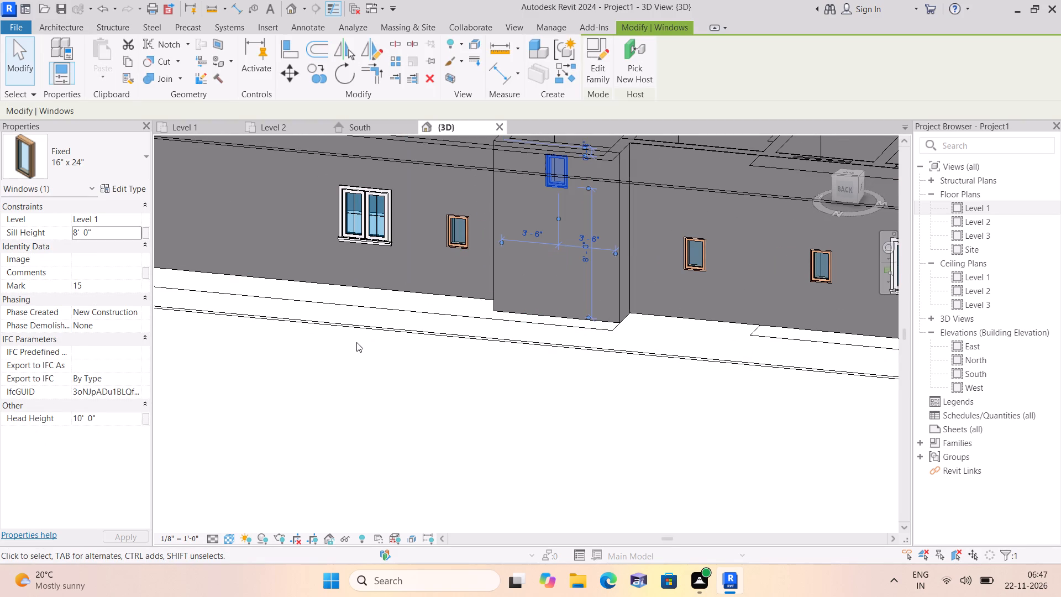
pyautogui.click(356, 342)
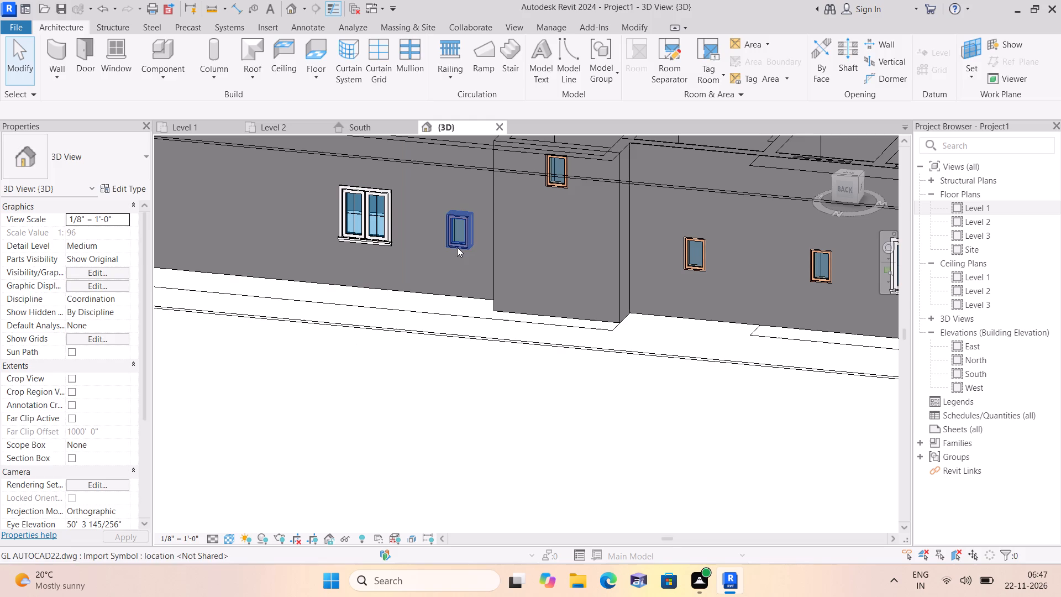
# Set the sill height of the Fixed 16" x 24" window in the DRESS. room's north wall to 8'.
pyautogui.click(457, 247)
pyautogui.click(105, 234)
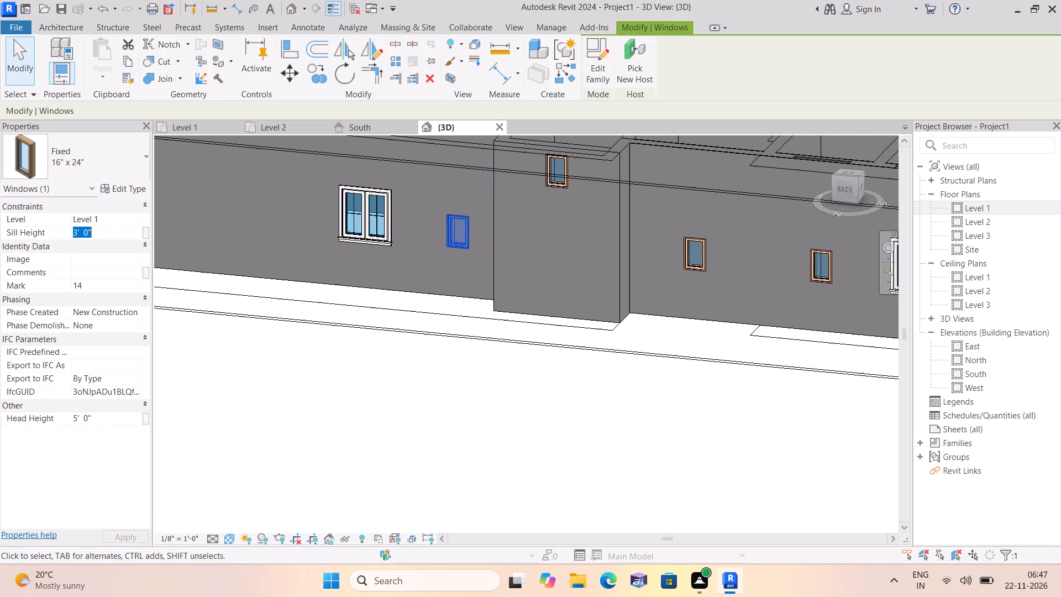
pyautogui.press('BackSpace')
pyautogui.press('BackSpace')
pyautogui.press('BackSpace')
pyautogui.press('BackSpace')
pyautogui.press('BackSpace')
pyautogui.press('BackSpace')
pyautogui.press('BackSpace')
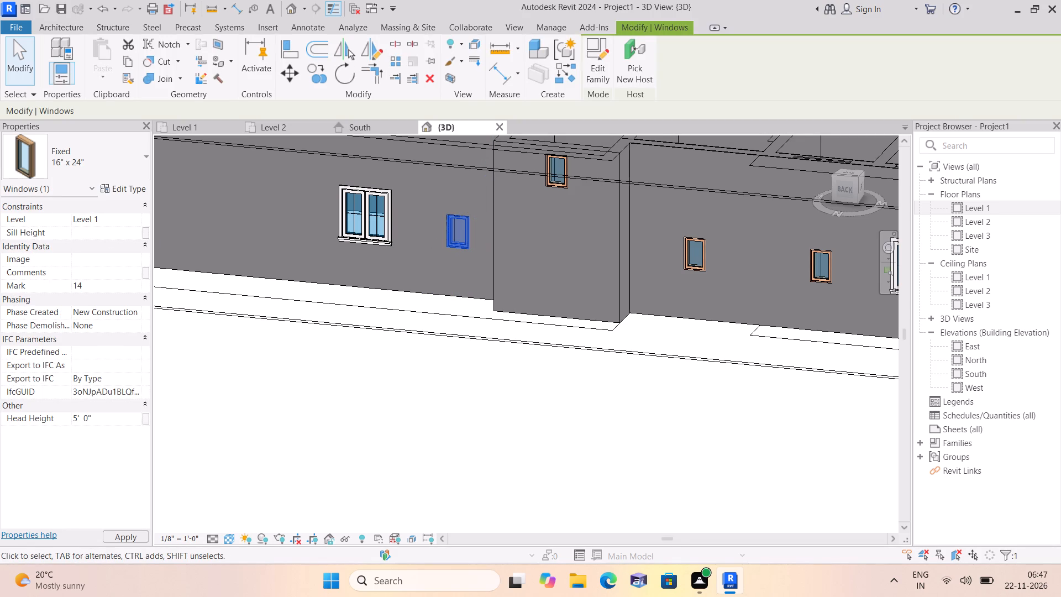
pyautogui.write("8'")
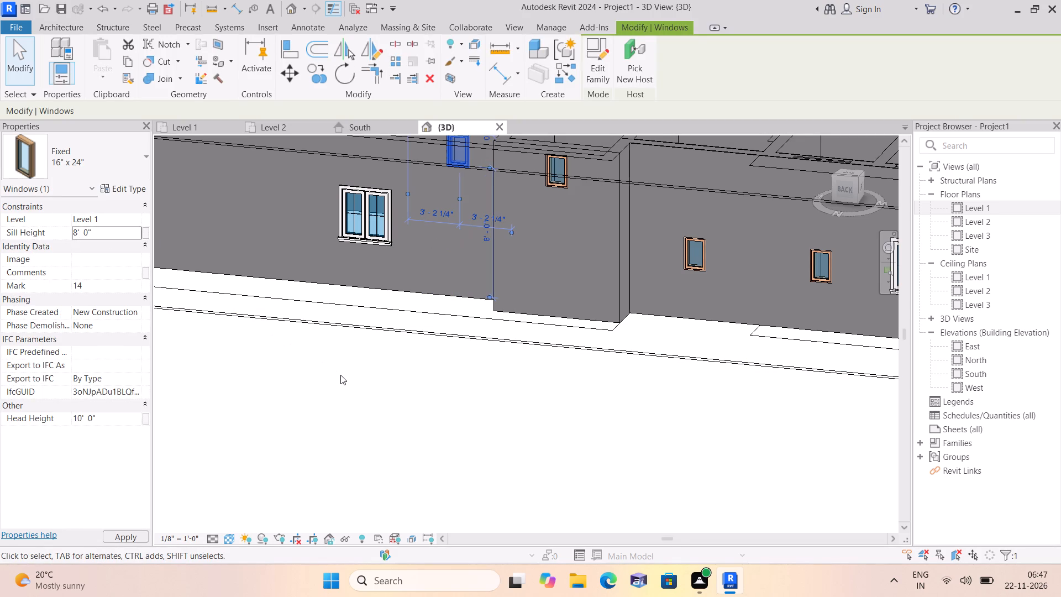
pyautogui.click(340, 375)
# Set the sill height of the Fixed 16" x 24" window in the 8'-0"X9'-0" washing area's north wall to 8'.
pyautogui.moveTo(373, 378); pyautogui.dragTo(362, 406, button='middle')
pyautogui.scroll(-1, 372, 378)
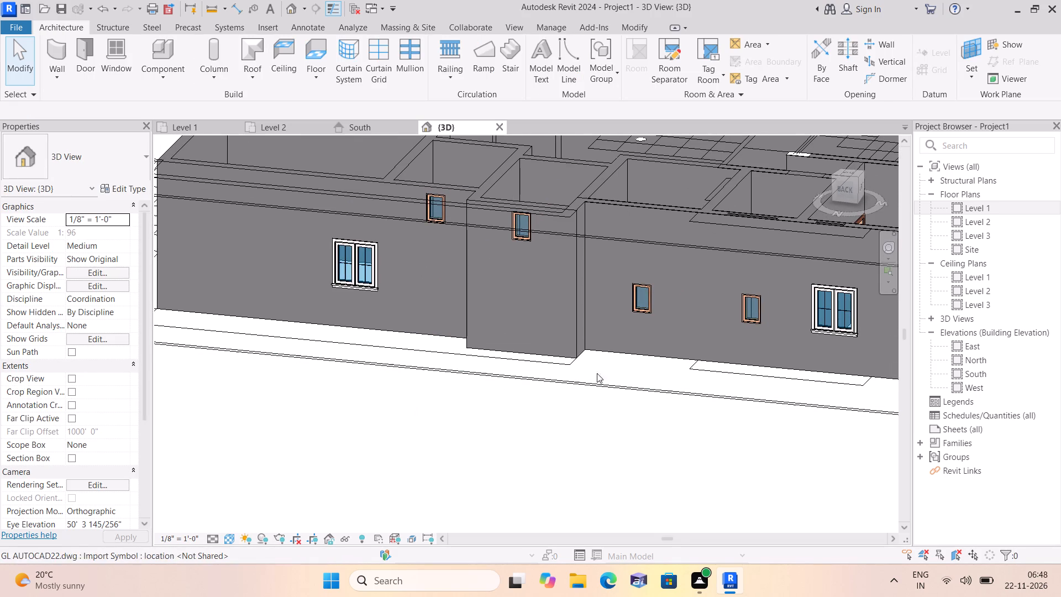
pyautogui.scroll(2, 653, 315)
pyautogui.click(647, 312)
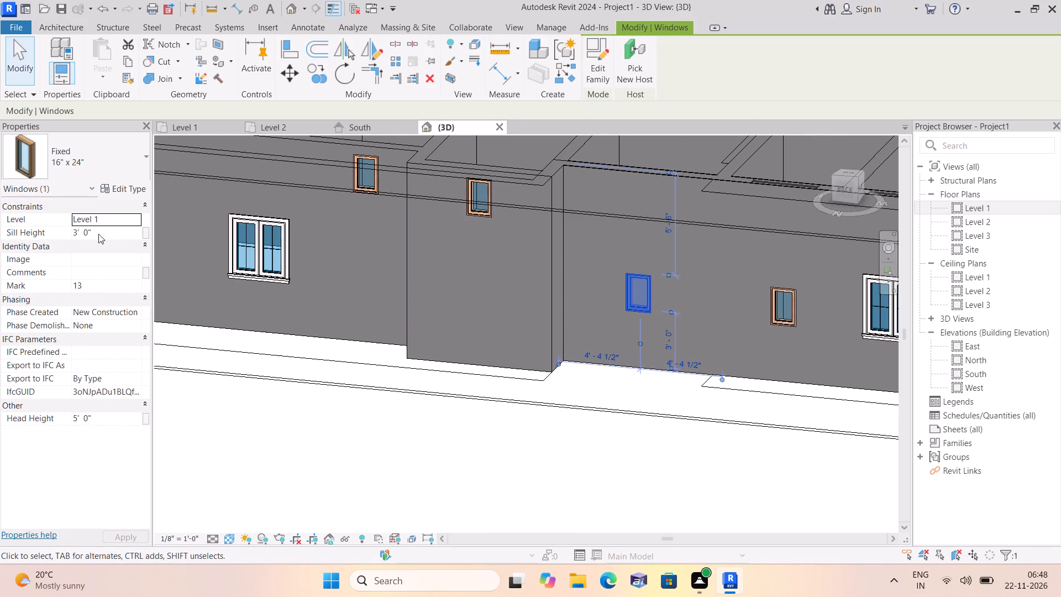
pyautogui.click(107, 235)
pyautogui.press('BackSpace')
pyautogui.press('BackSpace')
pyautogui.press('BackSpace')
pyautogui.press('BackSpace')
pyautogui.press('BackSpace')
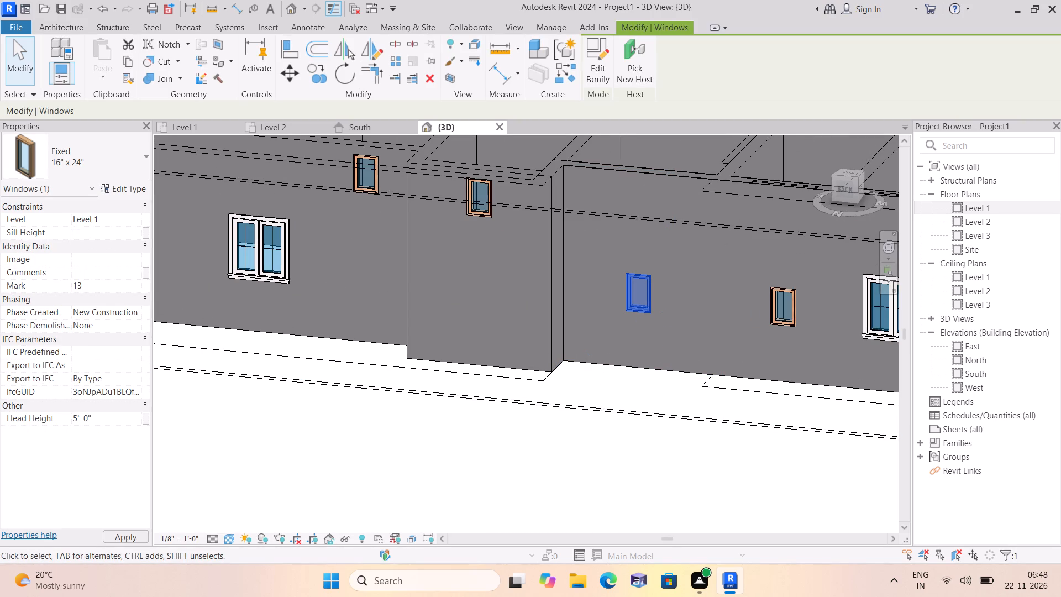
pyautogui.write("8'")
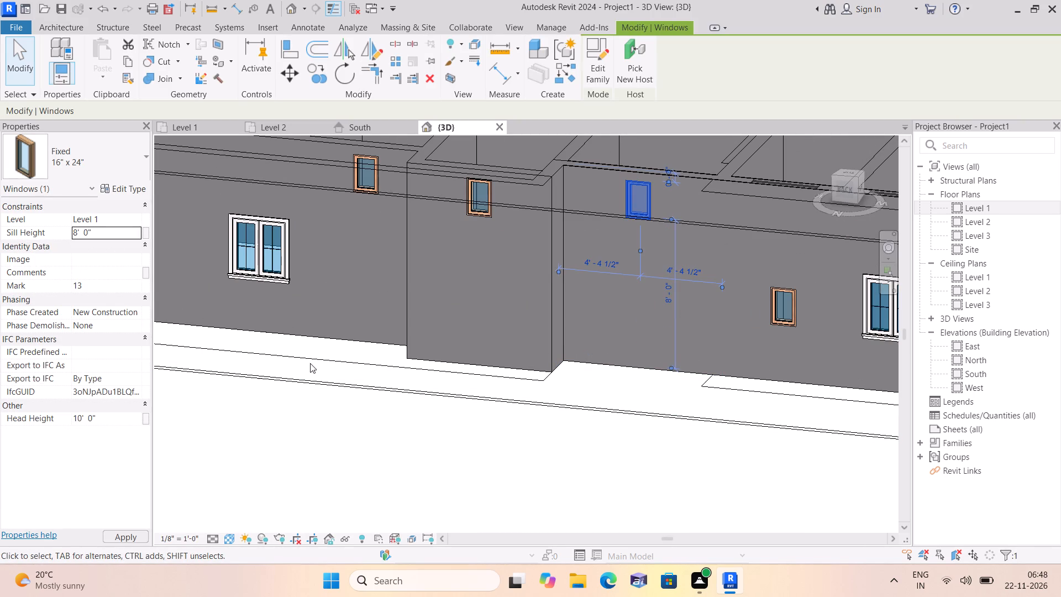
pyautogui.click(365, 423)
# Set the sill height of the Fixed 16" x 24" window in the western toilet's north wall to 8'.
pyautogui.moveTo(382, 413); pyautogui.dragTo(354, 428, button='middle')
pyautogui.scroll(-1, 379, 413)
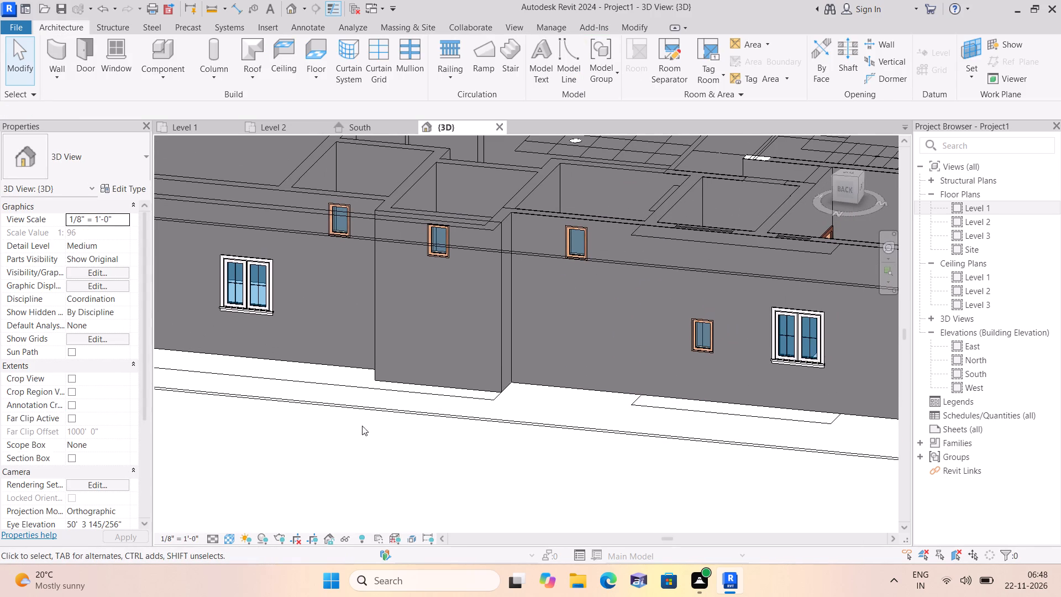
pyautogui.scroll(-1, 647, 336)
pyautogui.click(701, 343)
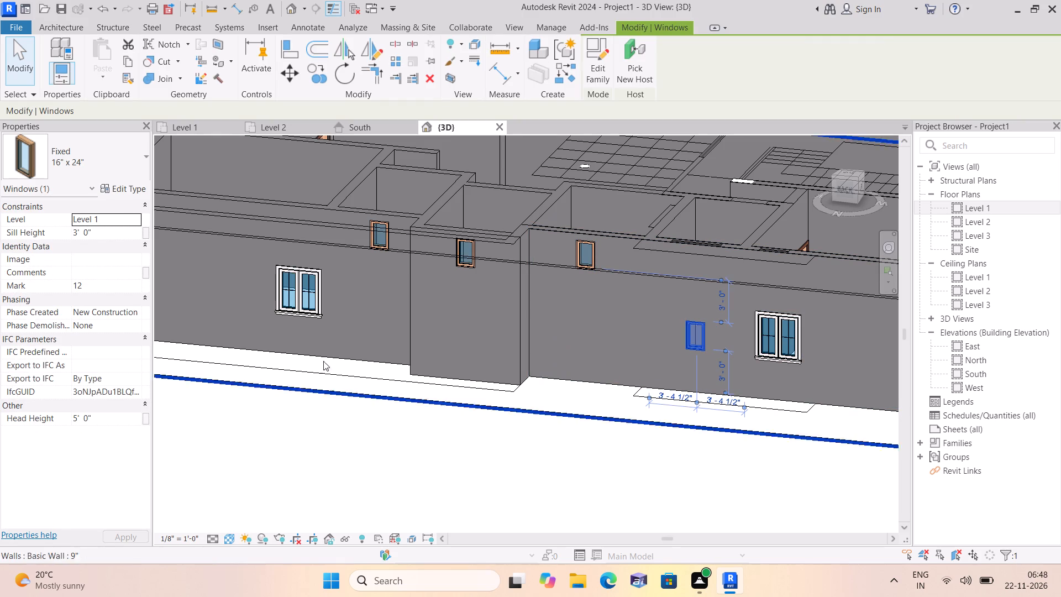
pyautogui.click(108, 234)
pyautogui.press('BackSpace')
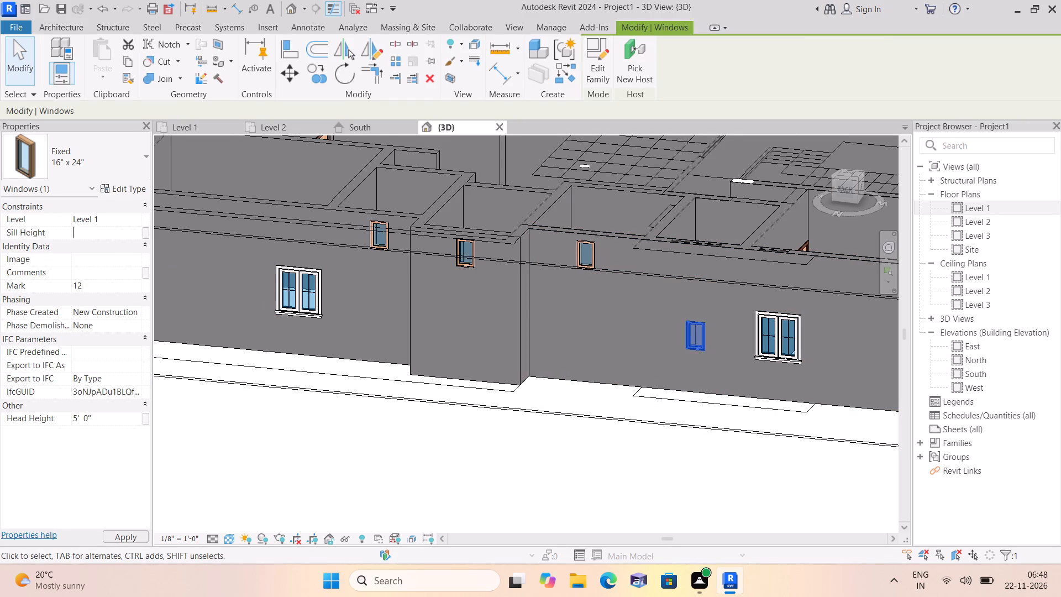
pyautogui.write("8'")
pyautogui.click(264, 407)
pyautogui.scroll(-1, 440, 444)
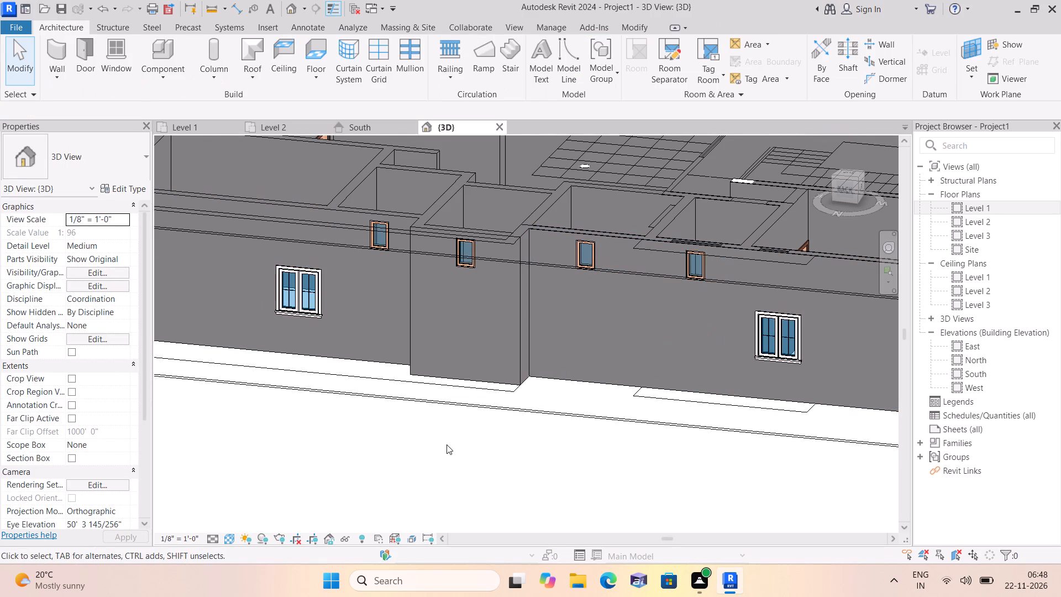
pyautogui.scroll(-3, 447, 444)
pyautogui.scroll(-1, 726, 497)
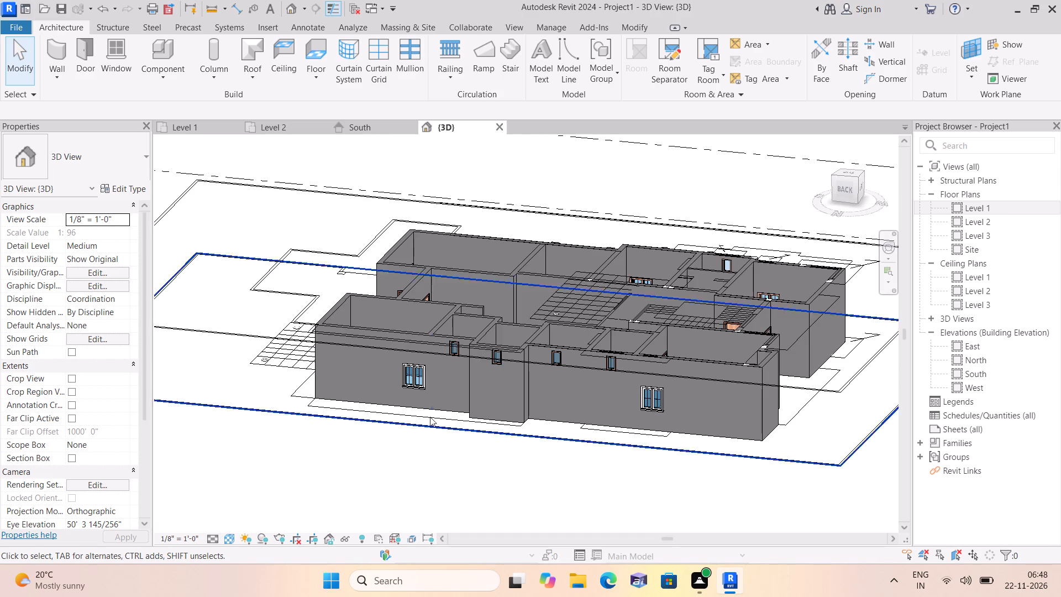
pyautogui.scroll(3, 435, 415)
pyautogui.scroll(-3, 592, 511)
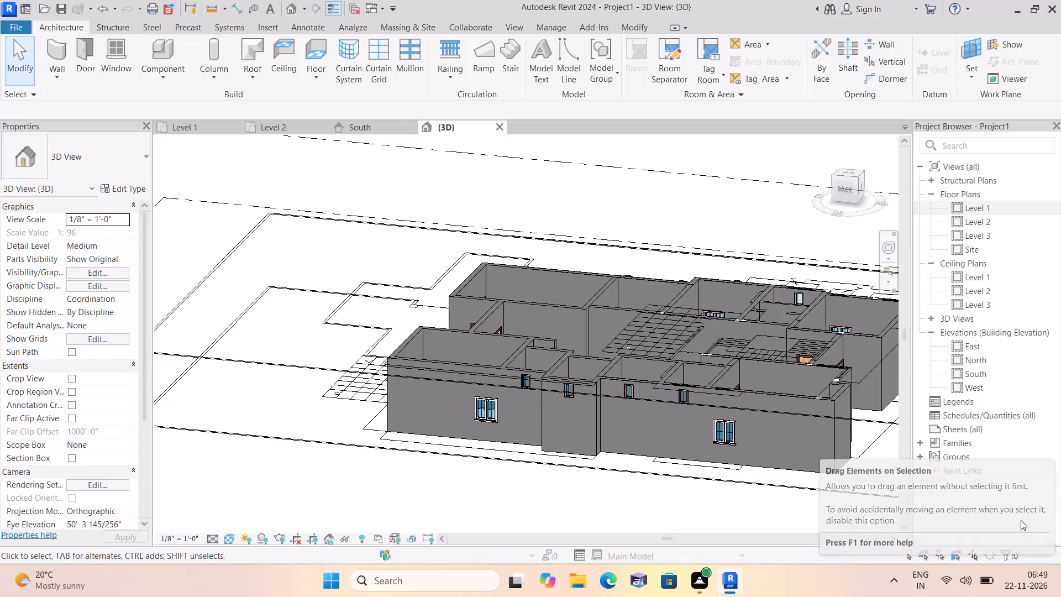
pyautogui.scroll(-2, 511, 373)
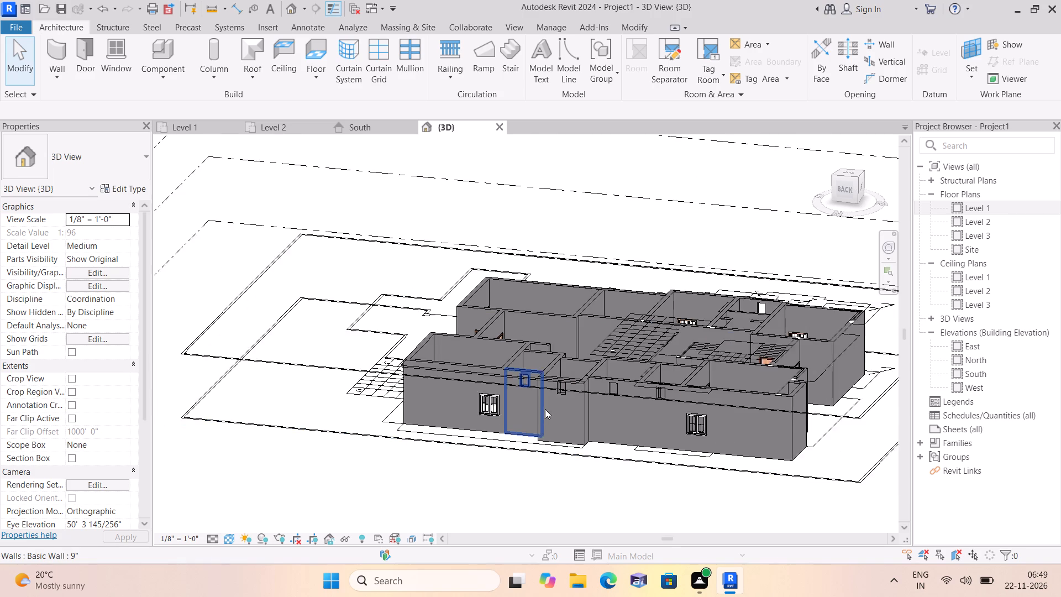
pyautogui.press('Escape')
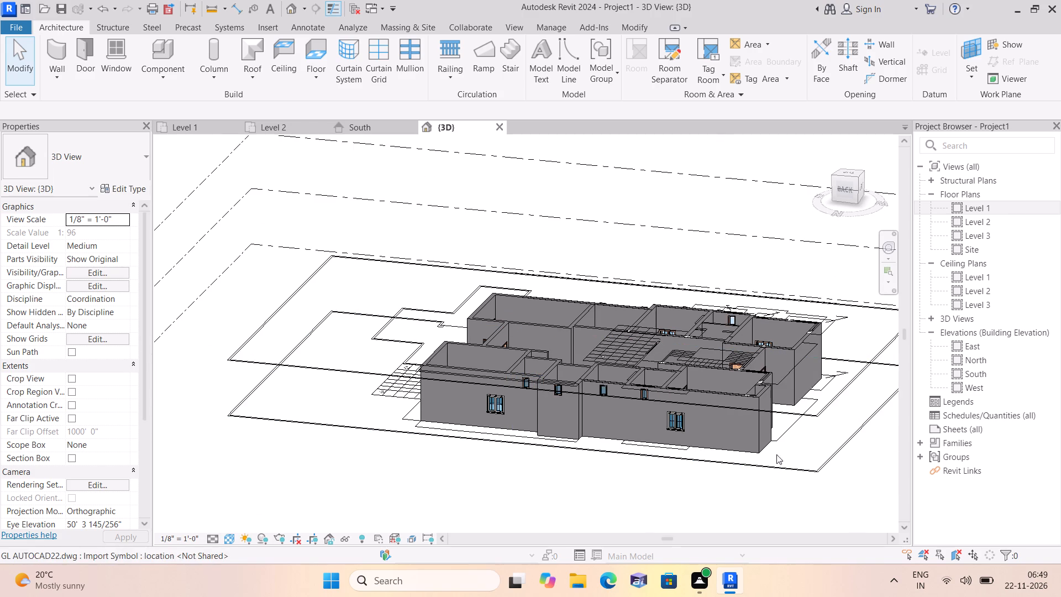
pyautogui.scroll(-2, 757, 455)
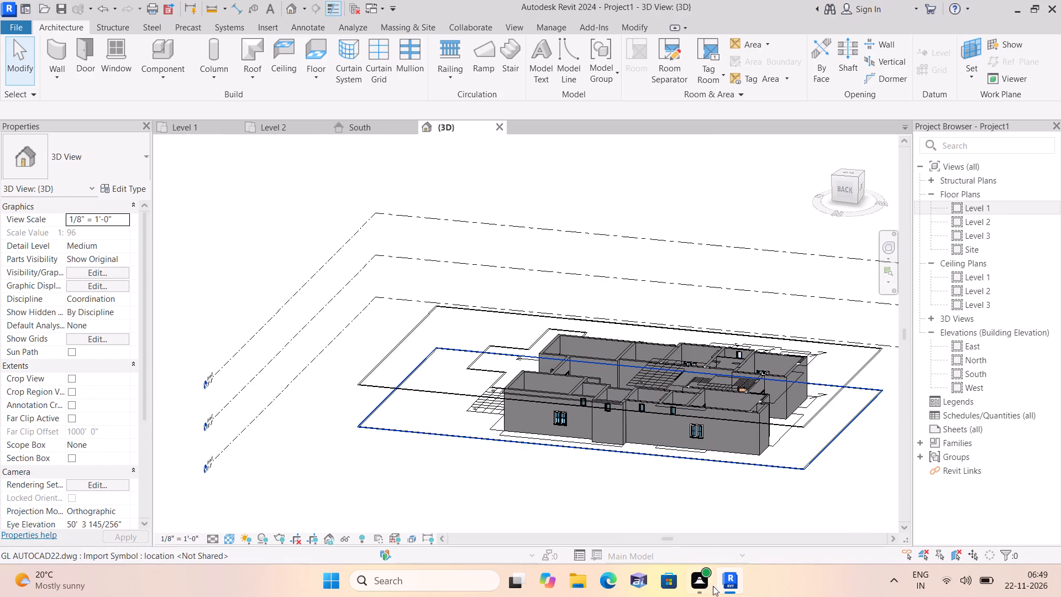
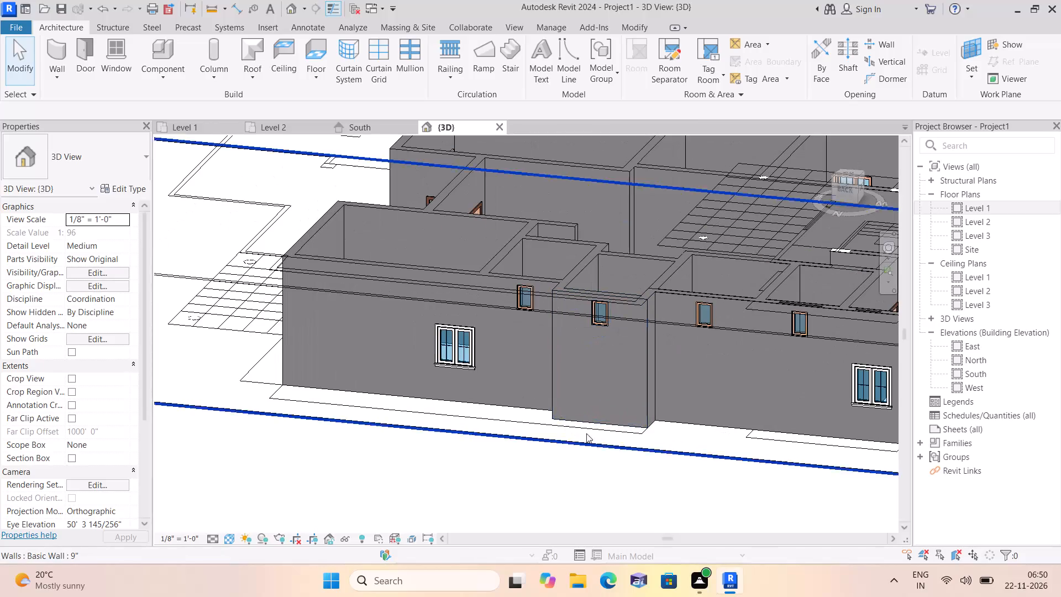
# Set the 3D view's visual style to Textures.
pyautogui.moveTo(596, 439); pyautogui.dragTo(580, 421, button='middle')
pyautogui.scroll(-1, 594, 440)
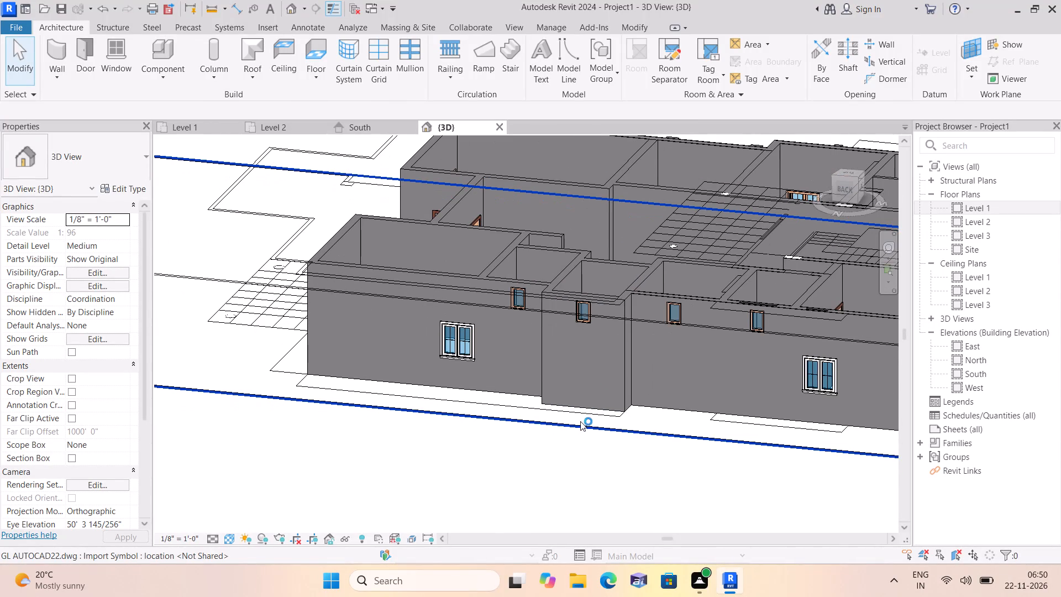
pyautogui.keyDown('shift'); pyautogui.scroll(-1, 710, 401); pyautogui.keyUp('shift')
pyautogui.keyDown('shift'); pyautogui.moveTo(706, 401); pyautogui.dragTo(565, 426, button='middle'); pyautogui.keyUp('shift')
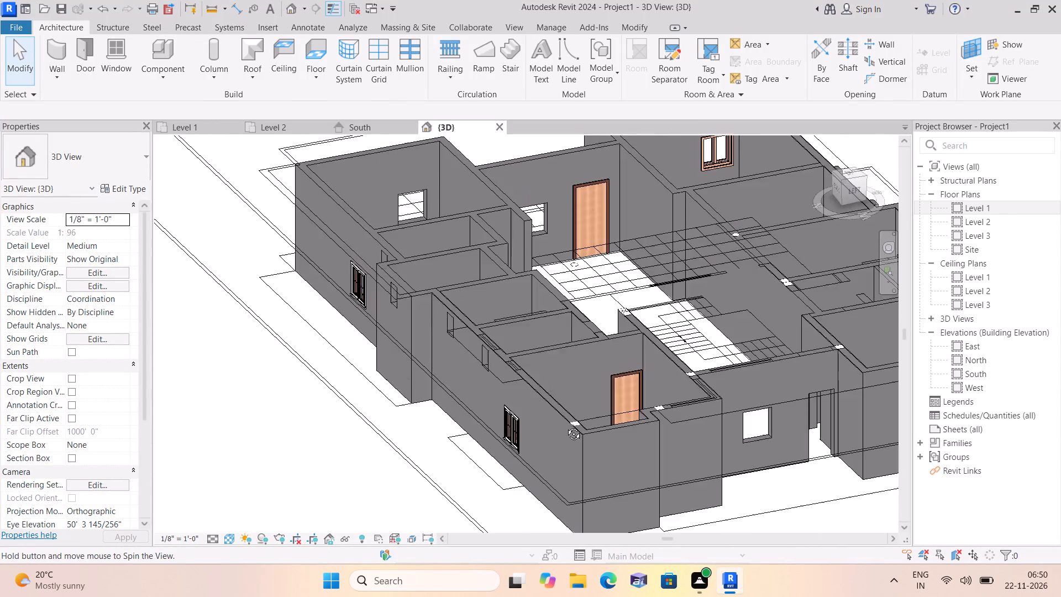
pyautogui.keyDown('shift'); pyautogui.moveTo(565, 426); pyautogui.dragTo(484, 384, button='middle'); pyautogui.keyUp('shift')
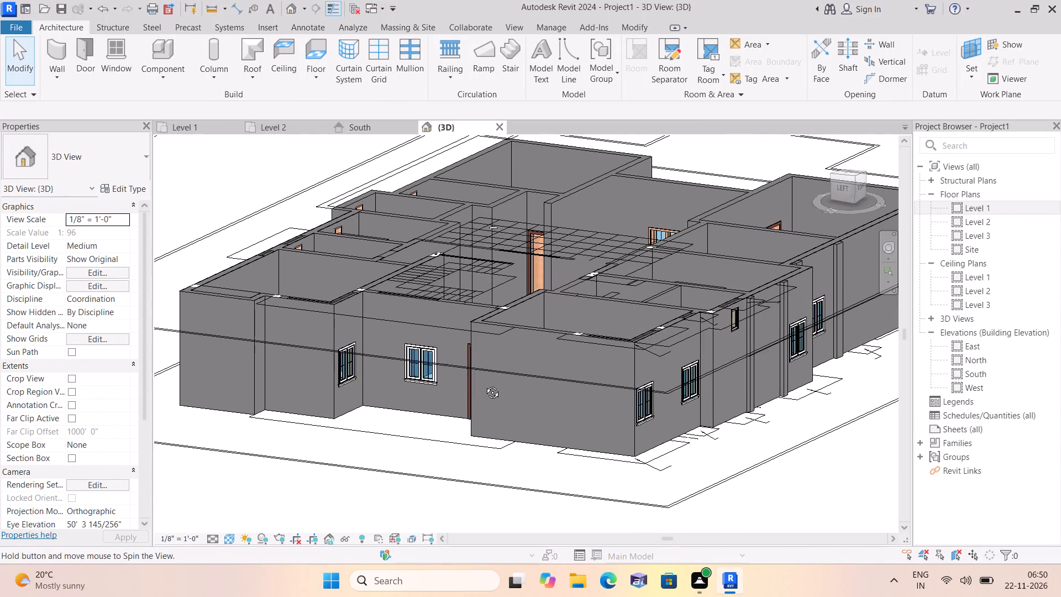
pyautogui.keyDown('shift'); pyautogui.moveTo(484, 384); pyautogui.dragTo(492, 394, button='middle'); pyautogui.keyUp('shift')
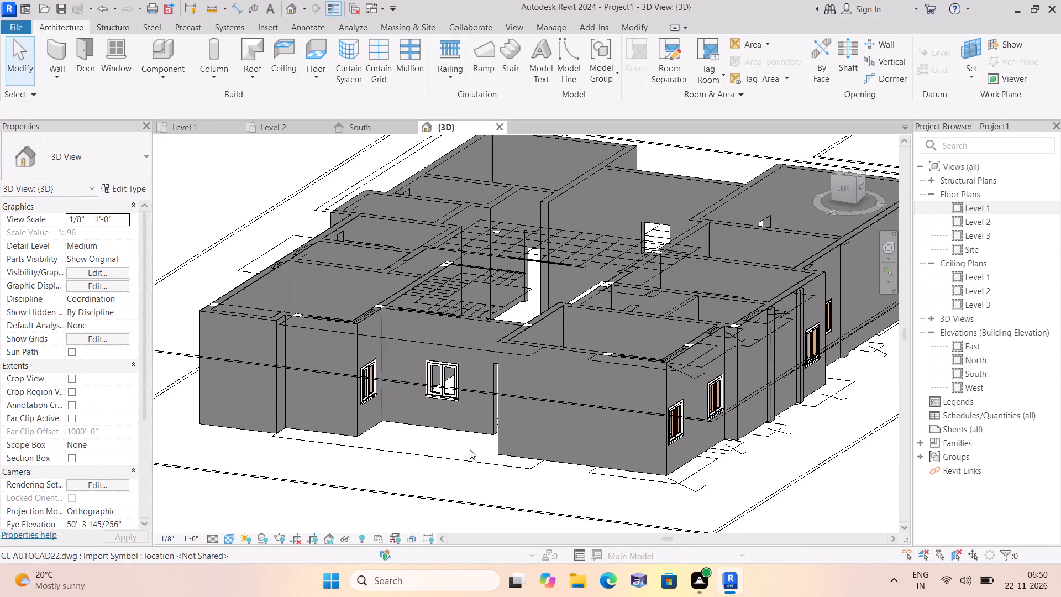
pyautogui.click(229, 538)
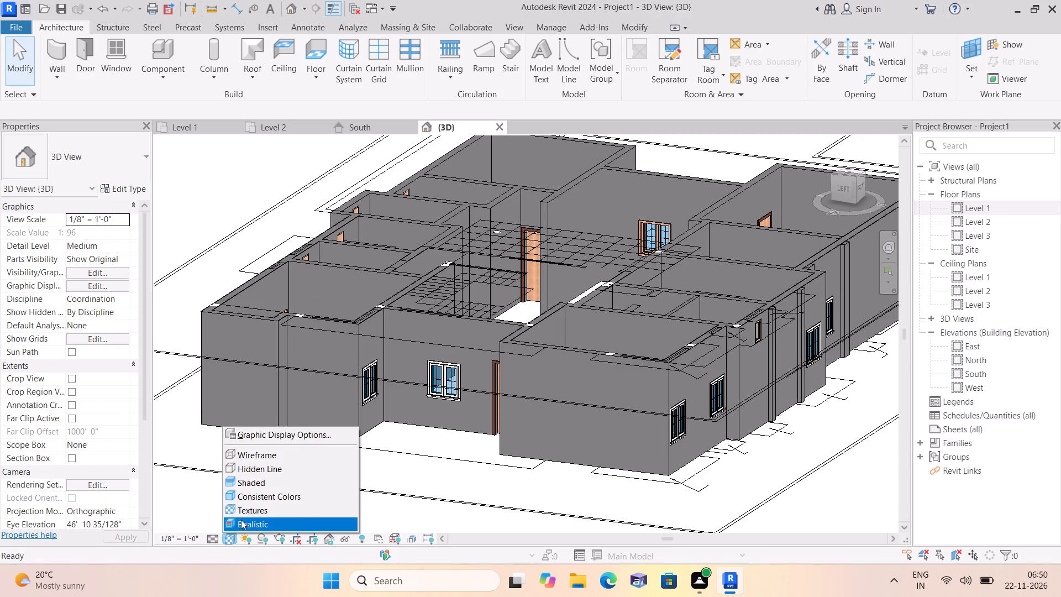
pyautogui.click(250, 512)
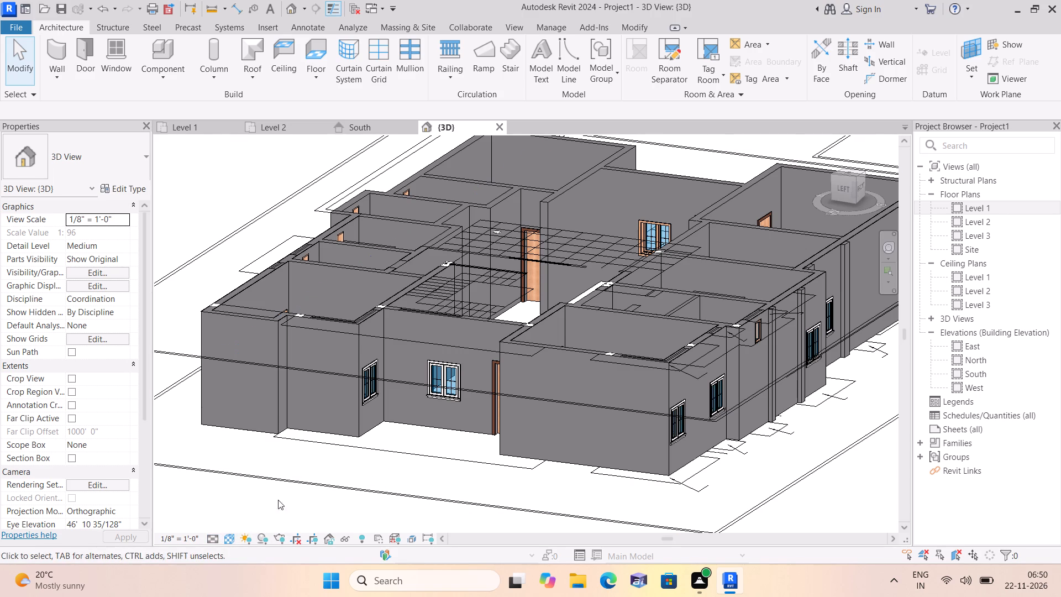
# Start a roof by footprint on Level 2, working in the Level 1 plan with slope definition turned off.
pyautogui.scroll(-4, 338, 393)
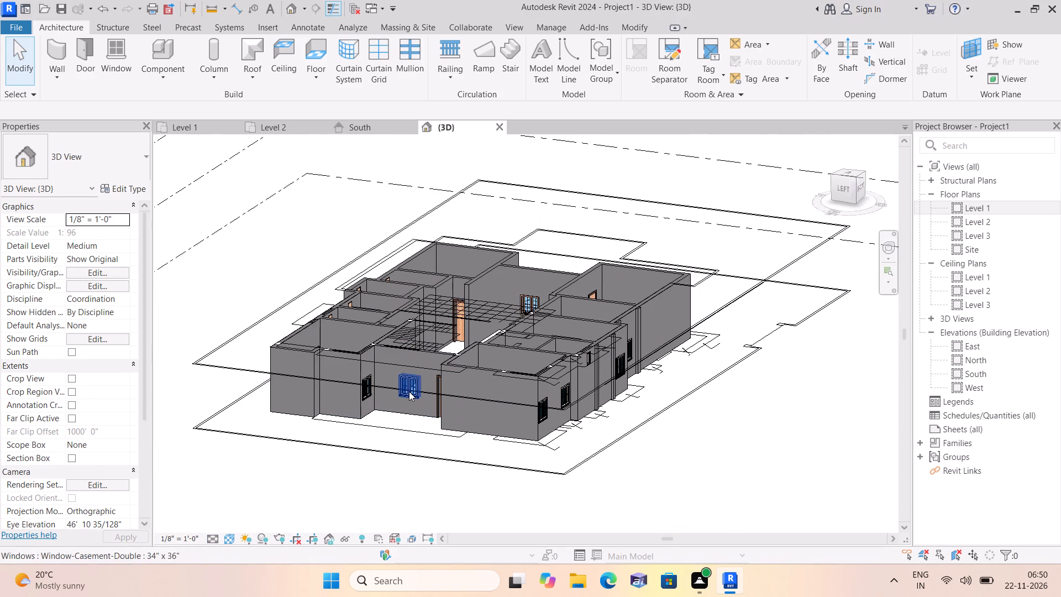
pyautogui.click(251, 76)
pyautogui.click(291, 104)
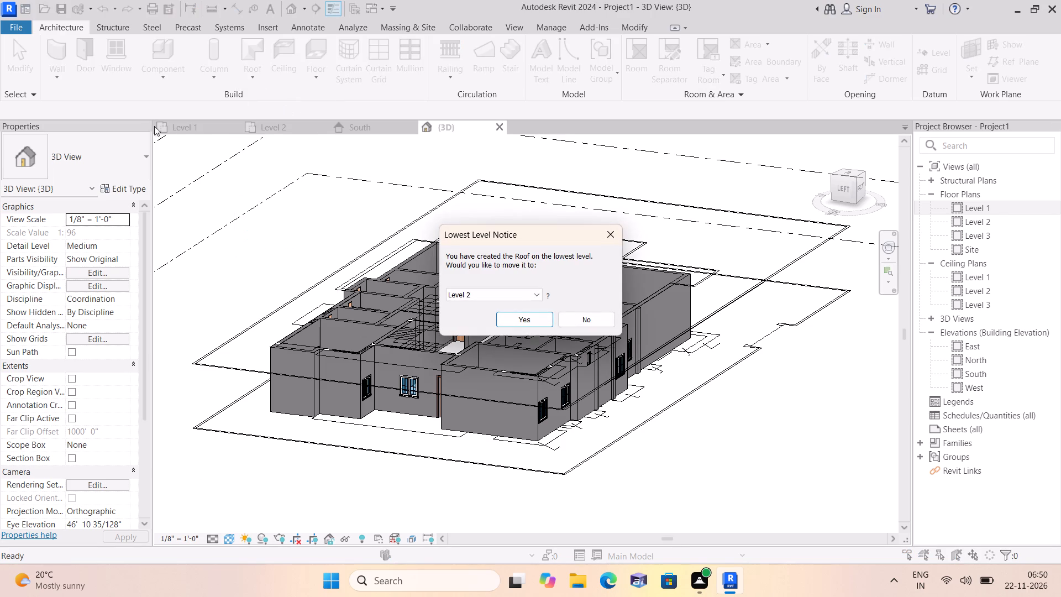
pyautogui.click(528, 321)
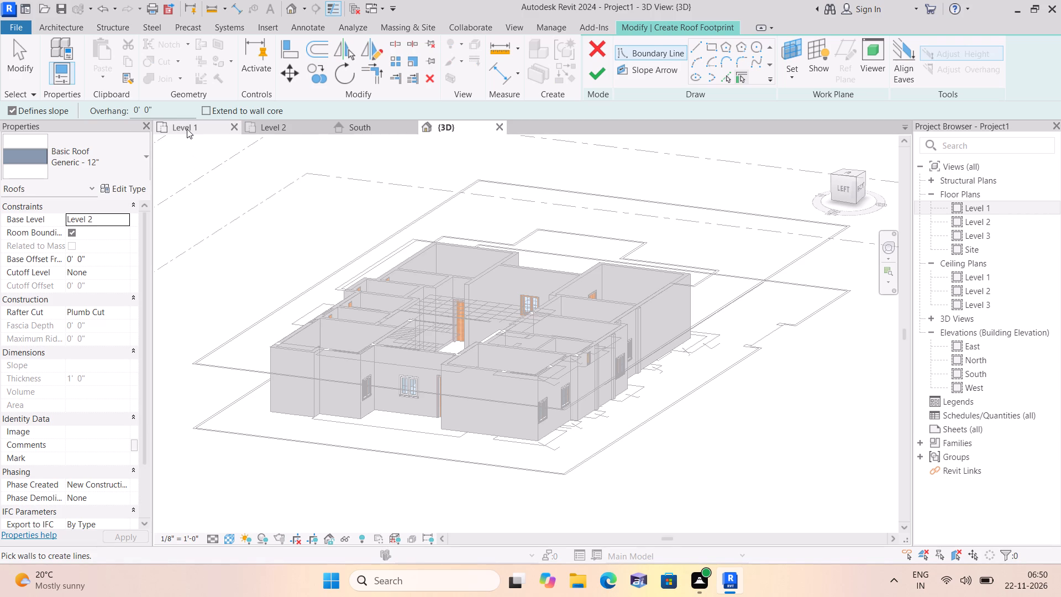
pyautogui.click(187, 128)
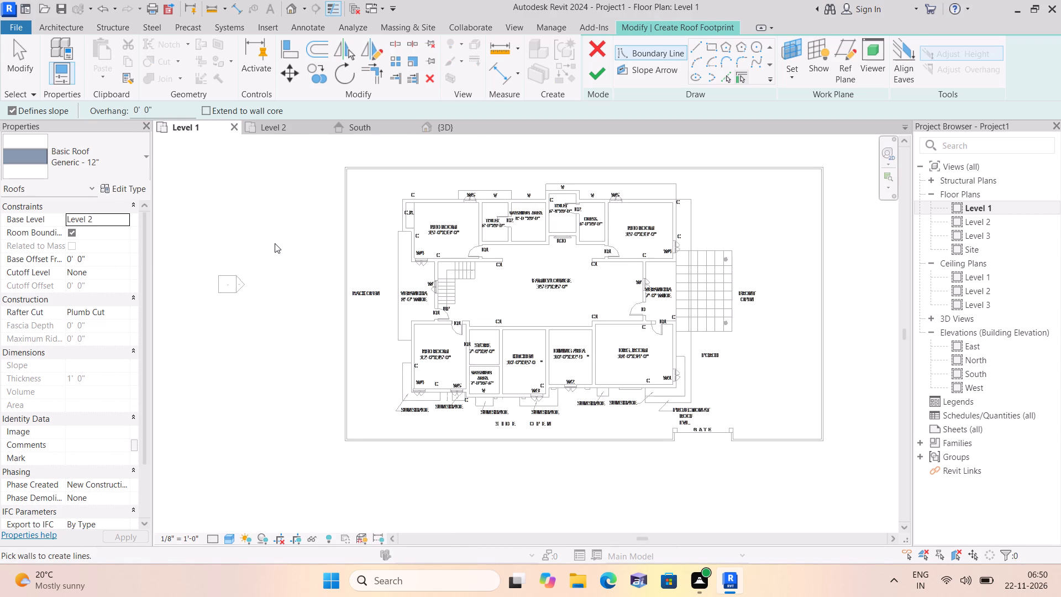
pyautogui.moveTo(272, 245); pyautogui.dragTo(259, 261, button='middle')
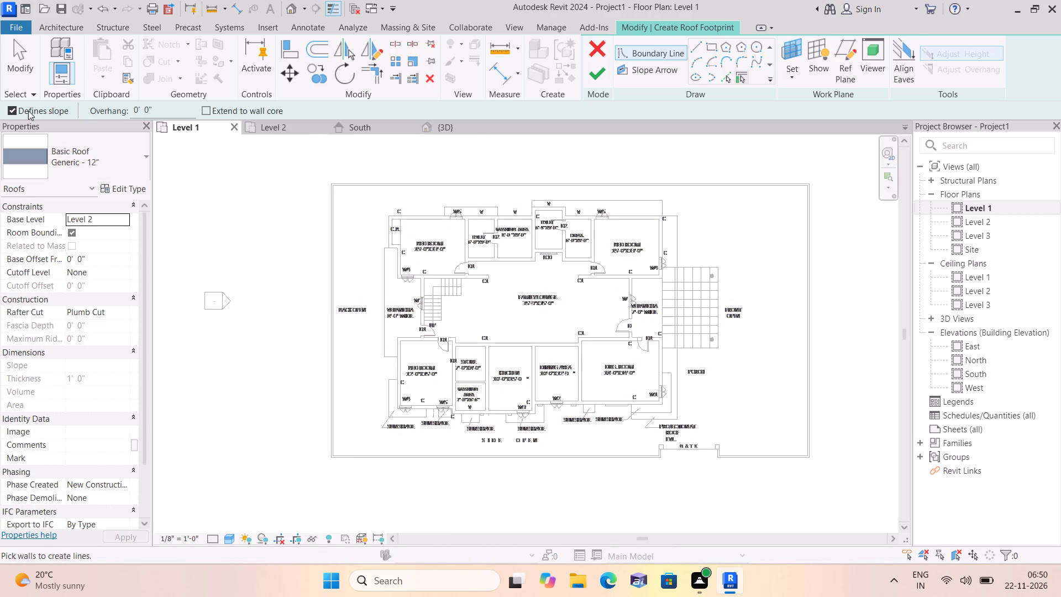
pyautogui.click(18, 108)
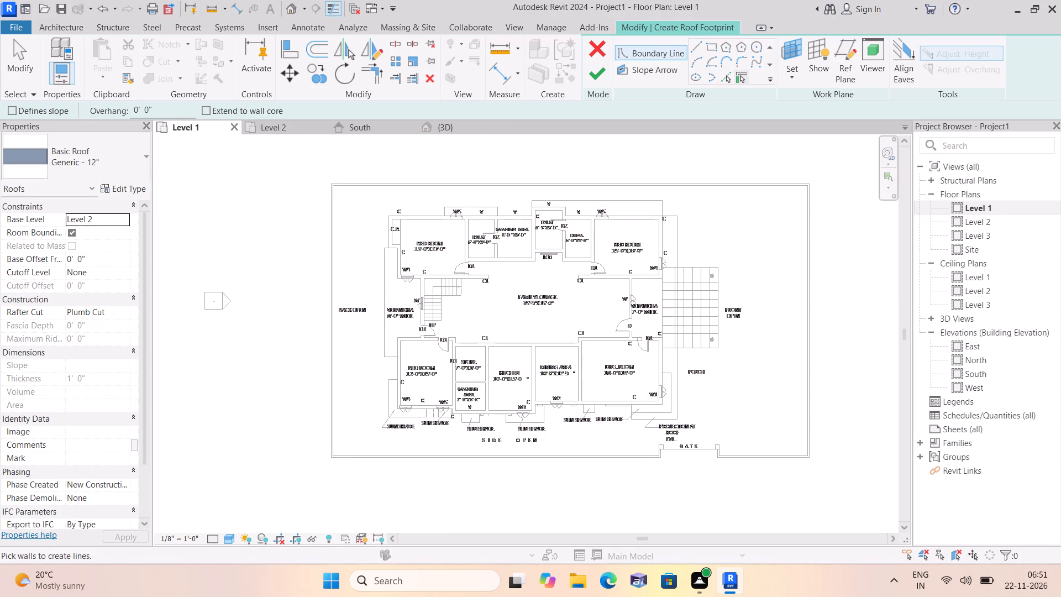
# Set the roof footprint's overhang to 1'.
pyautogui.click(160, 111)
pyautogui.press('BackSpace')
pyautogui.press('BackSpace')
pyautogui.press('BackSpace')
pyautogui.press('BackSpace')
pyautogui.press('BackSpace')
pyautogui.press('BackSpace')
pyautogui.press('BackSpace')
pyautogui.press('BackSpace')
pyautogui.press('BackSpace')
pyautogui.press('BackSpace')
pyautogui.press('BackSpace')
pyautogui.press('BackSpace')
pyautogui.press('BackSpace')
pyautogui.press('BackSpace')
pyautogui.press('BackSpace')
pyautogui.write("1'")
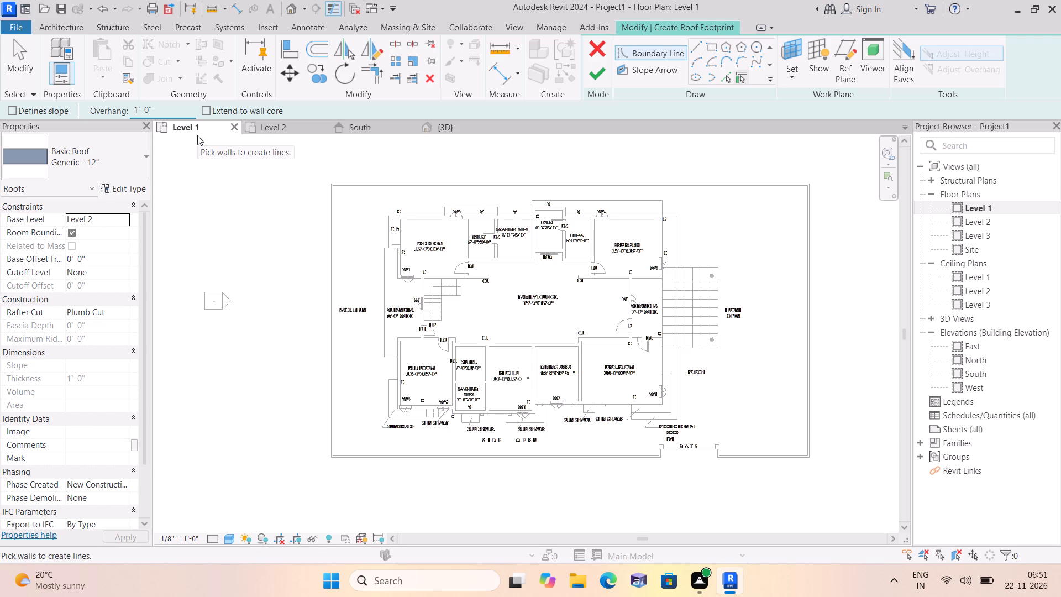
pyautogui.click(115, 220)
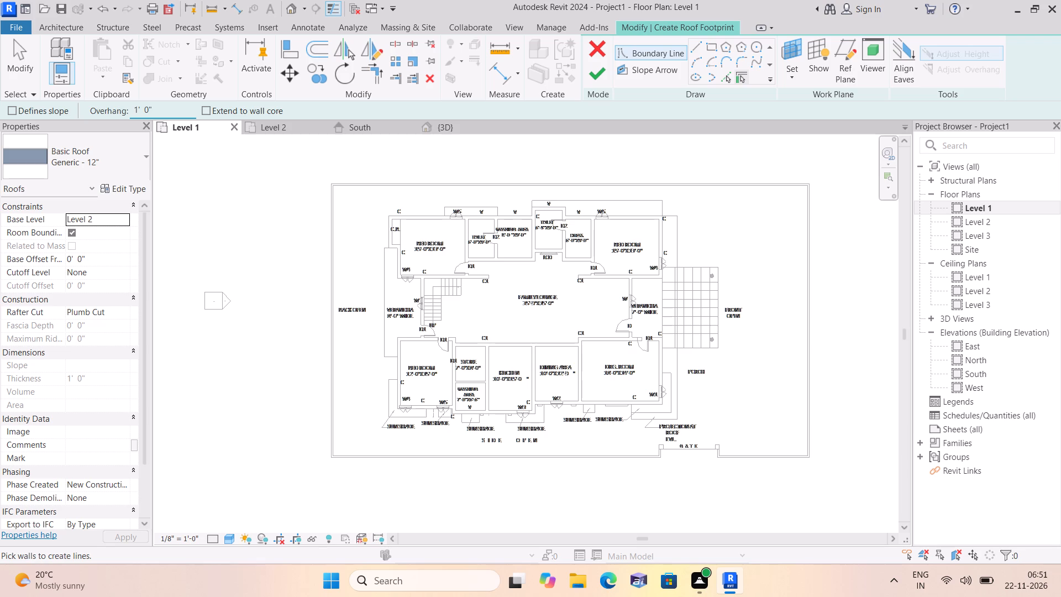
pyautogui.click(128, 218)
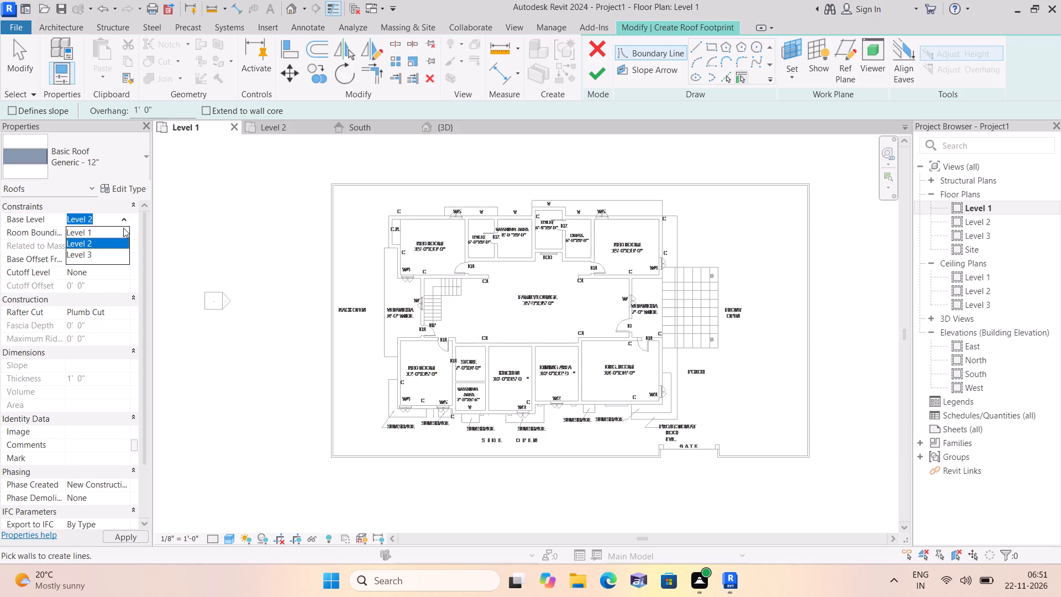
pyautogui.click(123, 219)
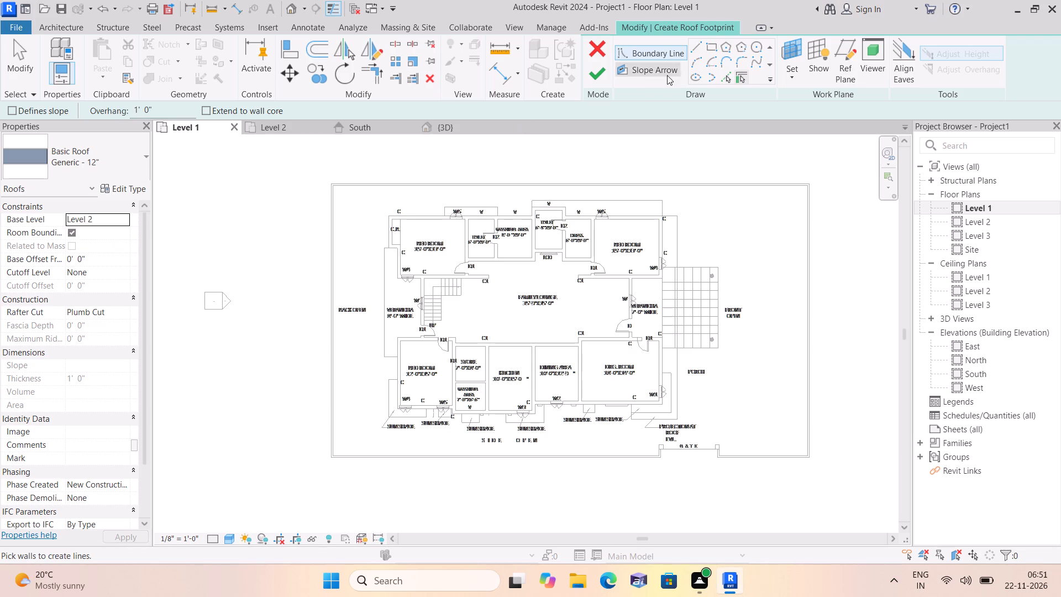
# Choose a rectangular boundary for the roof footprint and set its offset to 1'.
pyautogui.click(712, 49)
pyautogui.scroll(1, 384, 216)
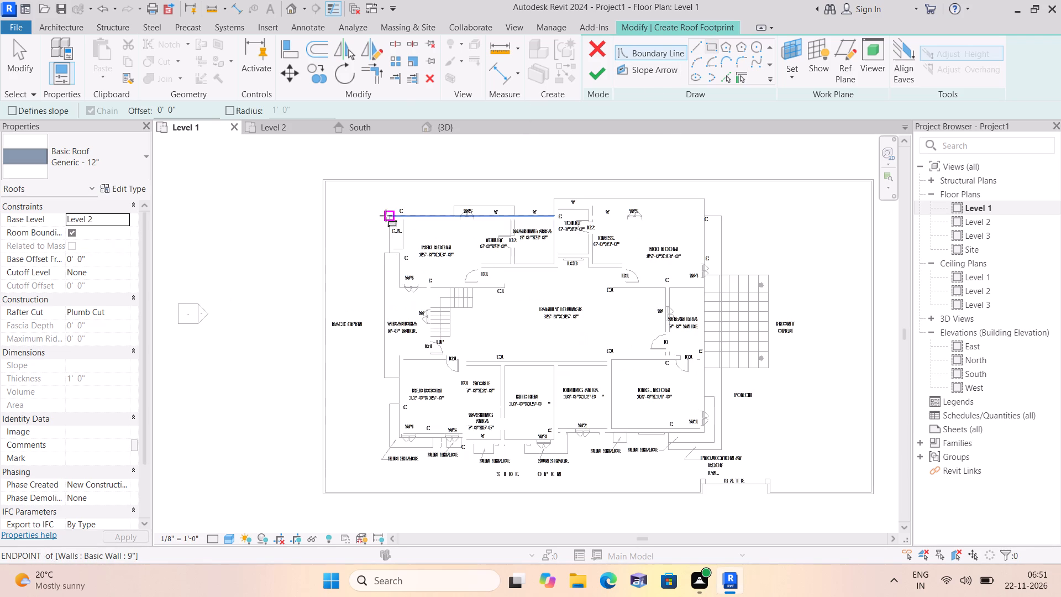
pyautogui.click(389, 214)
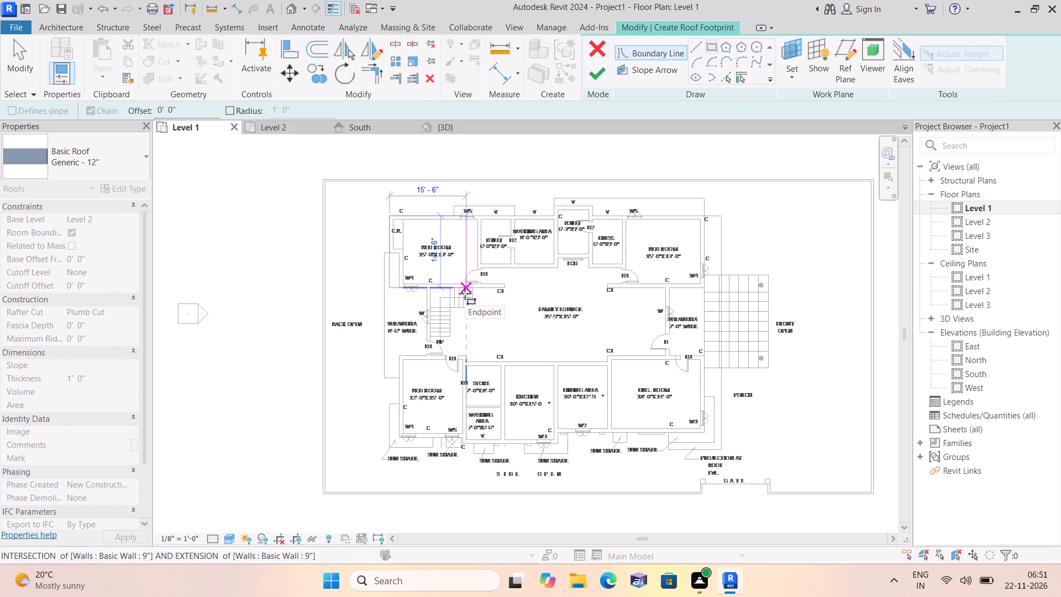
pyautogui.press('Escape')
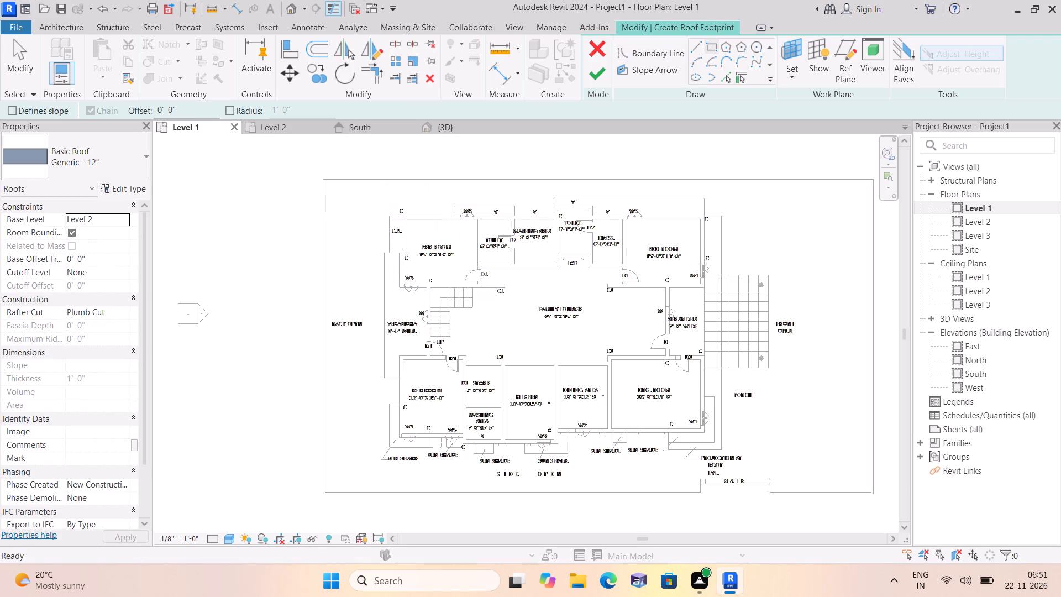
pyautogui.click(186, 110)
pyautogui.press('BackSpace')
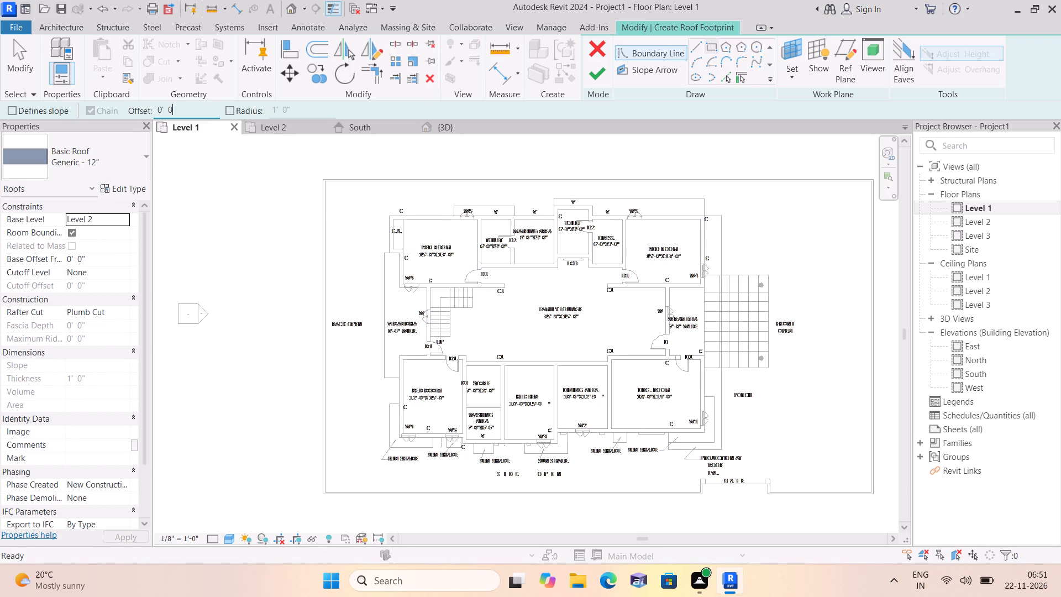
pyautogui.write("1'")
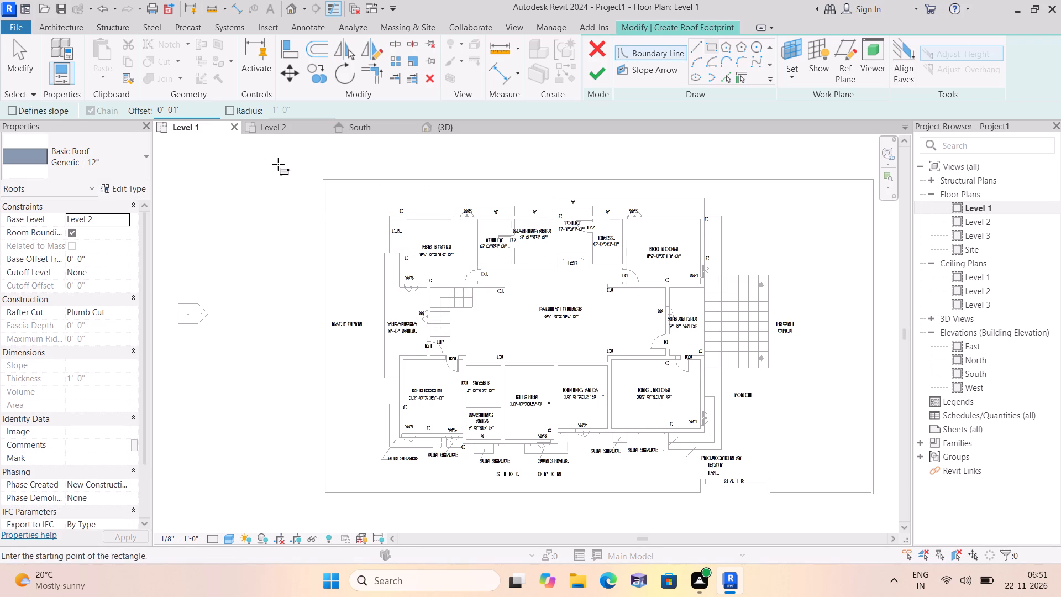
pyautogui.click(188, 105)
pyautogui.press('BackSpace')
pyautogui.press('BackSpace')
pyautogui.press('BackSpace')
pyautogui.press('BackSpace')
pyautogui.press('BackSpace')
pyautogui.press('BackSpace')
pyautogui.press('BackSpace')
pyautogui.press('BackSpace')
pyautogui.press('BackSpace')
pyautogui.press('BackSpace')
pyautogui.press('BackSpace')
pyautogui.press('BackSpace')
pyautogui.press('BackSpace')
pyautogui.press('1')
pyautogui.press("'")
# Draw the roof rectangle from the northwest bedroom's outer wall corner to the southeast corner of the roof-level projection line, and finish the roof.
pyautogui.scroll(2, 394, 213)
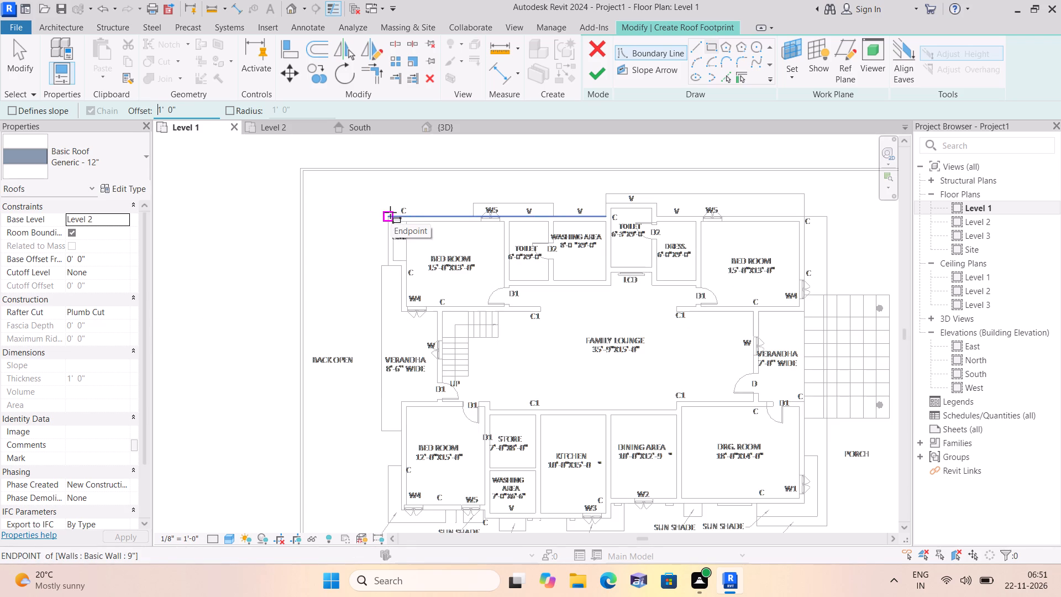
pyautogui.click(390, 212)
pyautogui.scroll(-1, 680, 340)
pyautogui.moveTo(680, 339); pyautogui.dragTo(609, 202, button='middle')
pyautogui.scroll(-1, 609, 202)
pyautogui.scroll(1, 728, 325)
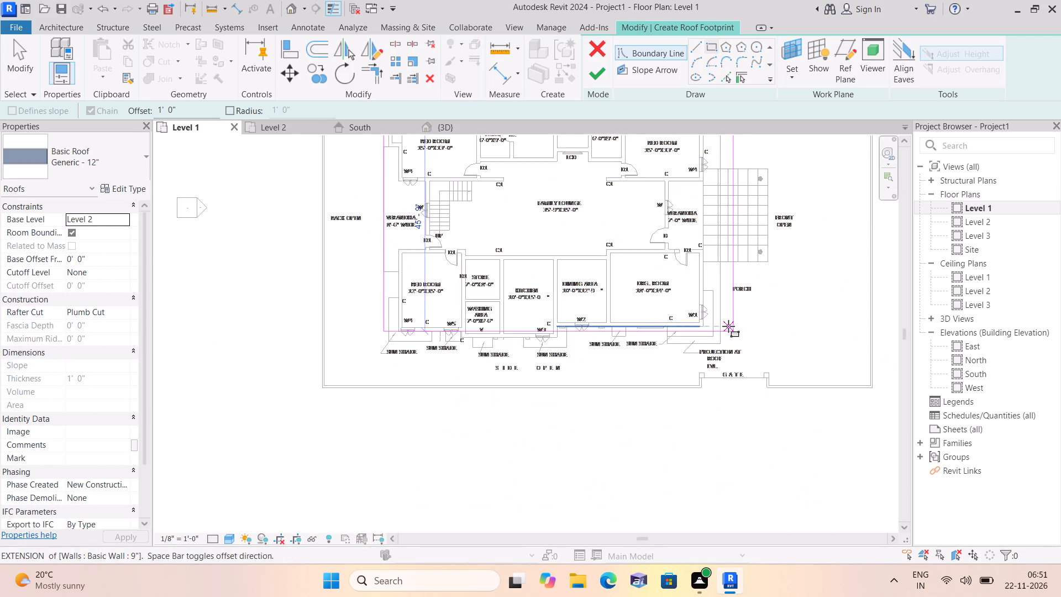
pyautogui.scroll(2, 728, 326)
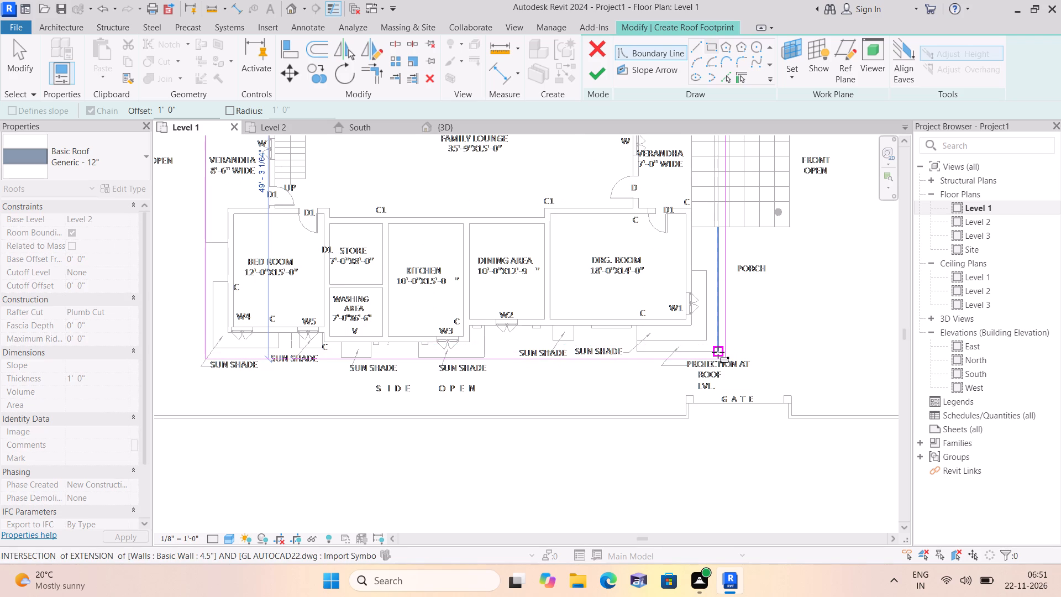
pyautogui.scroll(5, 718, 352)
pyautogui.click(718, 352)
pyautogui.scroll(-1, 718, 352)
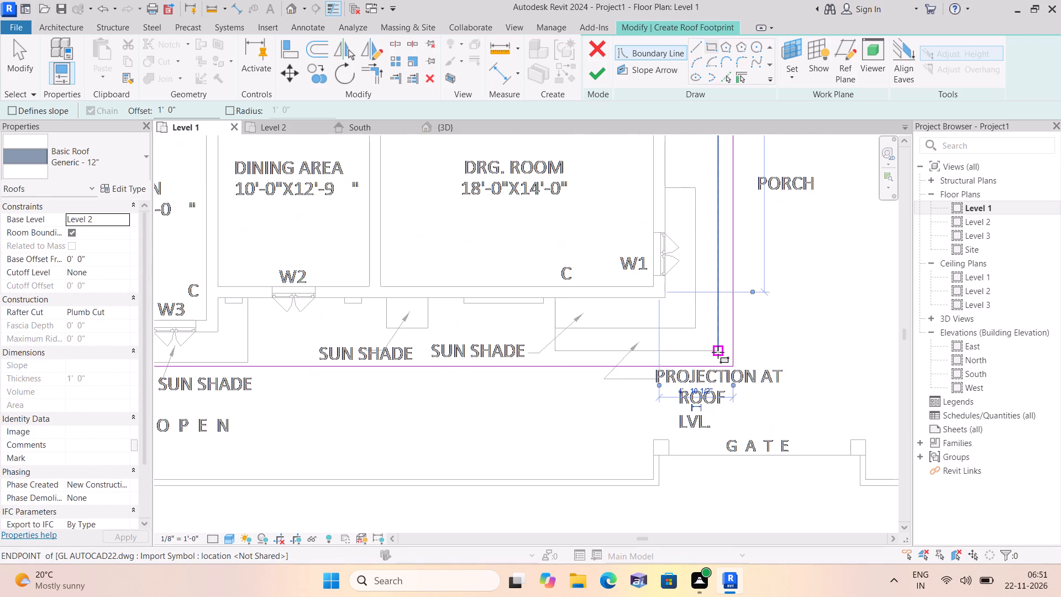
pyautogui.scroll(-1, 718, 352)
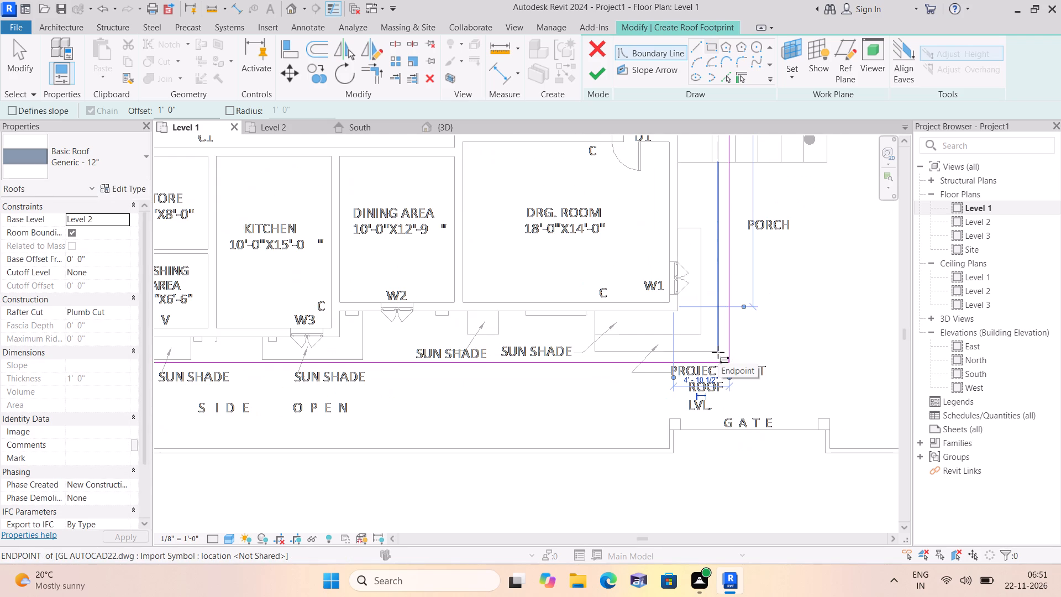
pyautogui.press('Escape')
pyautogui.press('Escape')
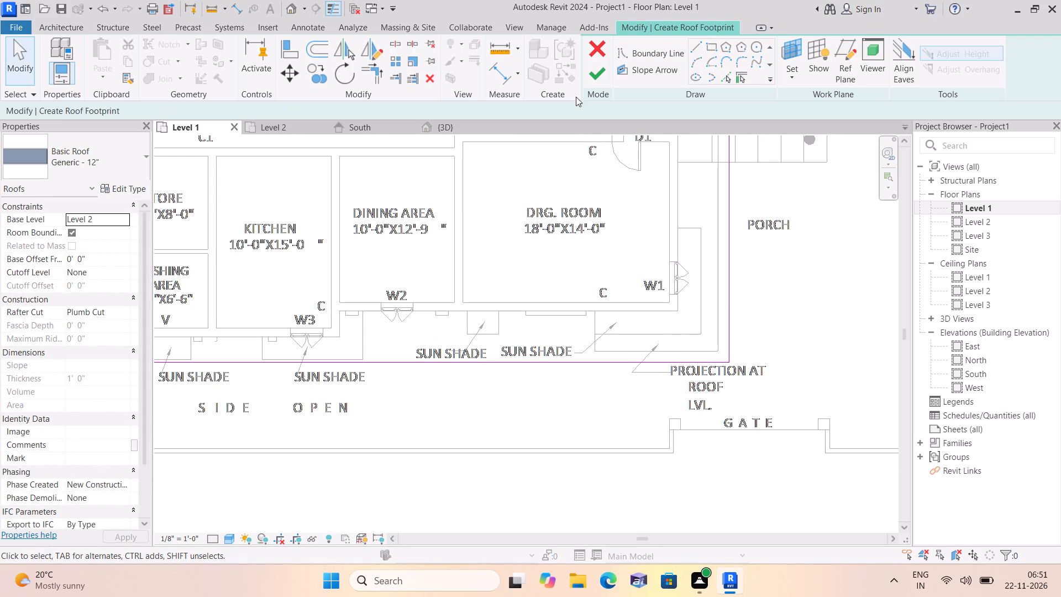
pyautogui.click(596, 76)
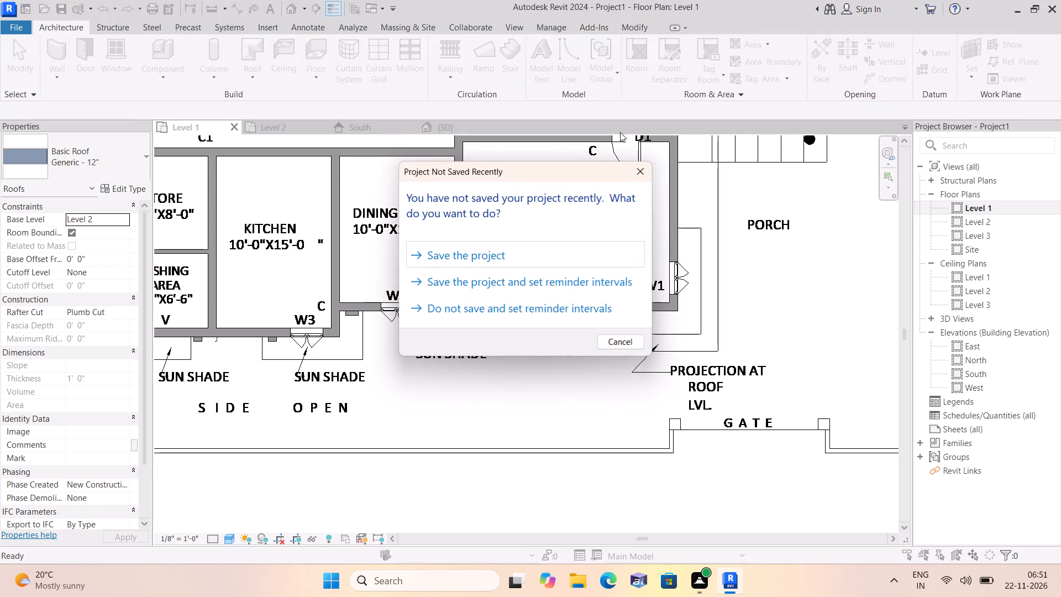
pyautogui.click(644, 171)
# In the 3D view, duplicate the selected roof's Generic - 12" type under the name 6".
pyautogui.click(450, 129)
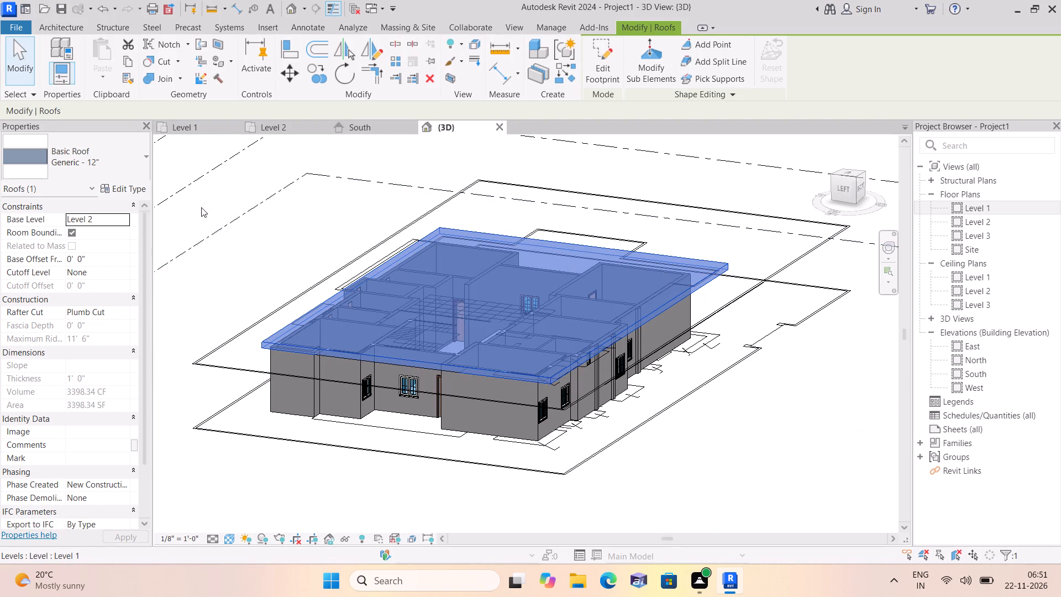
pyautogui.click(119, 187)
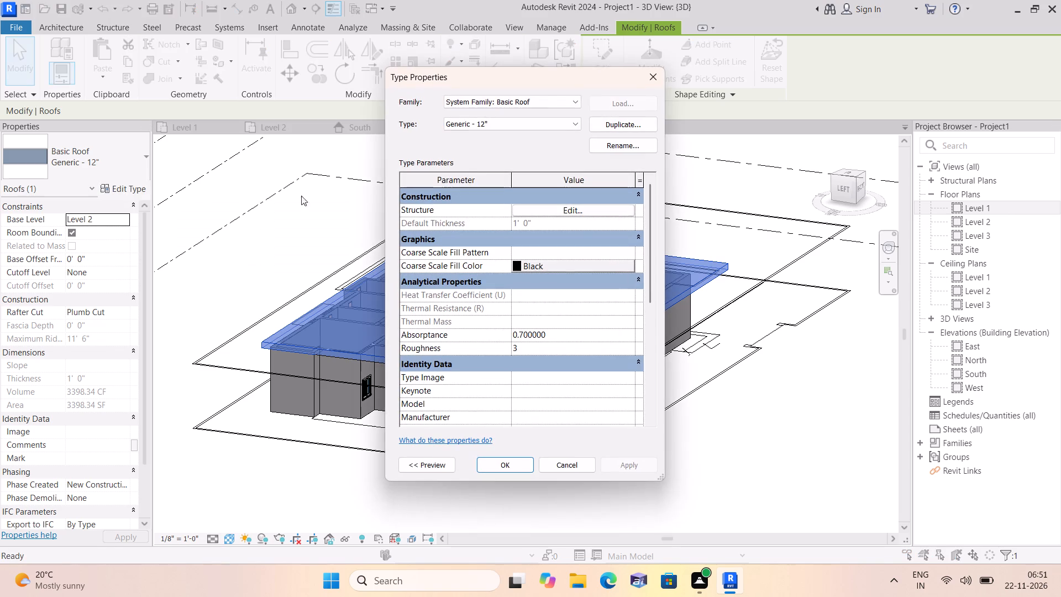
pyautogui.click(608, 123)
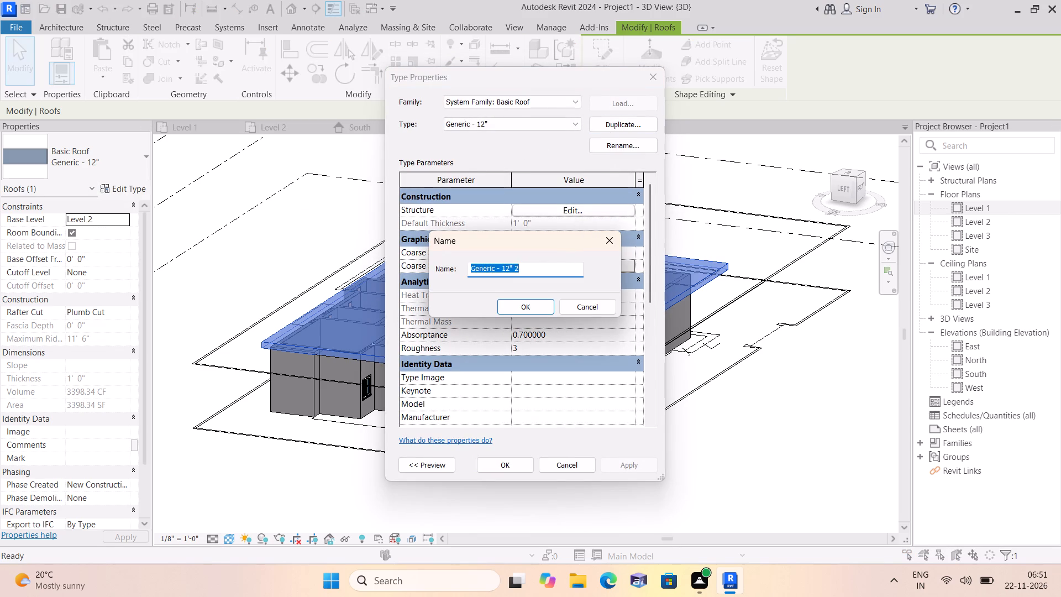
pyautogui.click(529, 273)
pyautogui.press('BackSpace')
pyautogui.press('BackSpace')
pyautogui.press('BackSpace')
pyautogui.press('BackSpace')
pyautogui.press('BackSpace')
pyautogui.press('BackSpace')
pyautogui.press('BackSpace')
pyautogui.press('BackSpace')
pyautogui.press('BackSpace')
pyautogui.press('BackSpace')
pyautogui.press('BackSpace')
pyautogui.press('BackSpace')
pyautogui.press('BackSpace')
pyautogui.press('BackSpace')
pyautogui.press('BackSpace')
pyautogui.press('BackSpace')
pyautogui.press('BackSpace')
pyautogui.press('BackSpace')
pyautogui.press('BackSpace')
pyautogui.press('BackSpace')
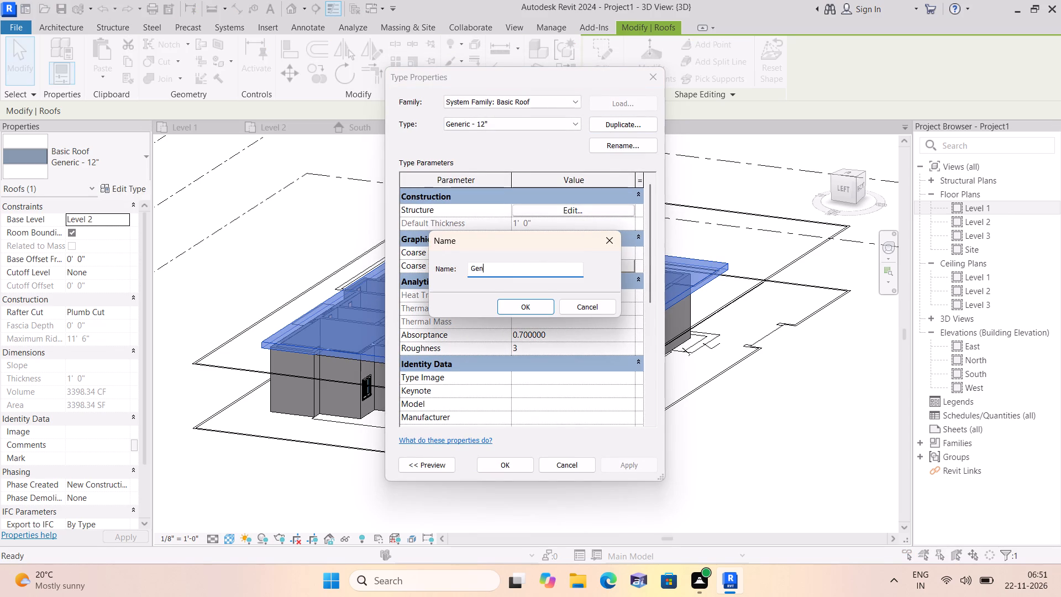
pyautogui.write('6"')
pyautogui.click(535, 306)
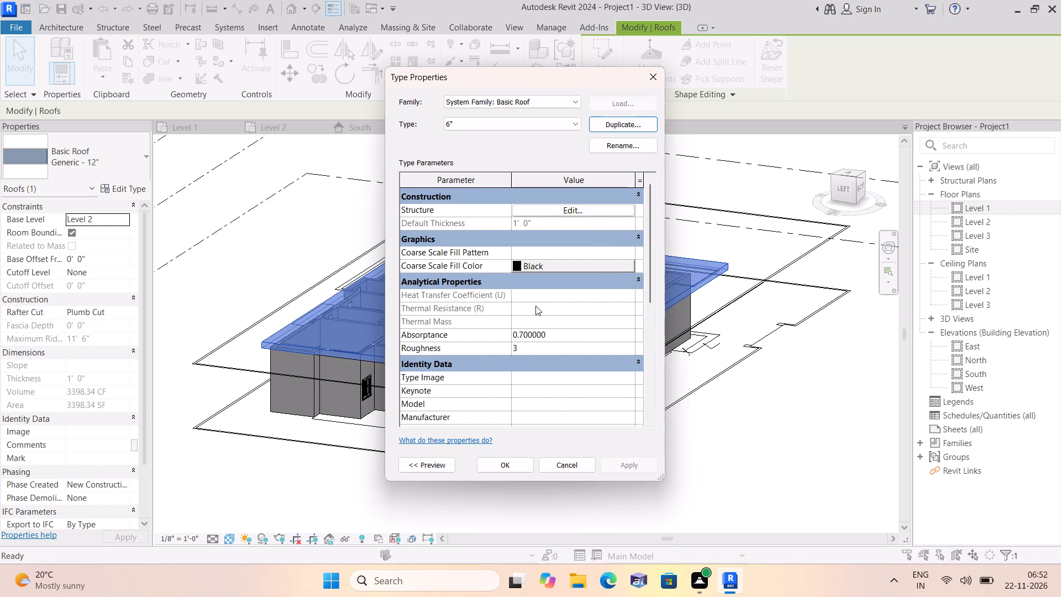
# Set the 6" roof type's structure layer thickness to 6" and apply the type to the roof.
pyautogui.click(560, 209)
pyautogui.click(543, 211)
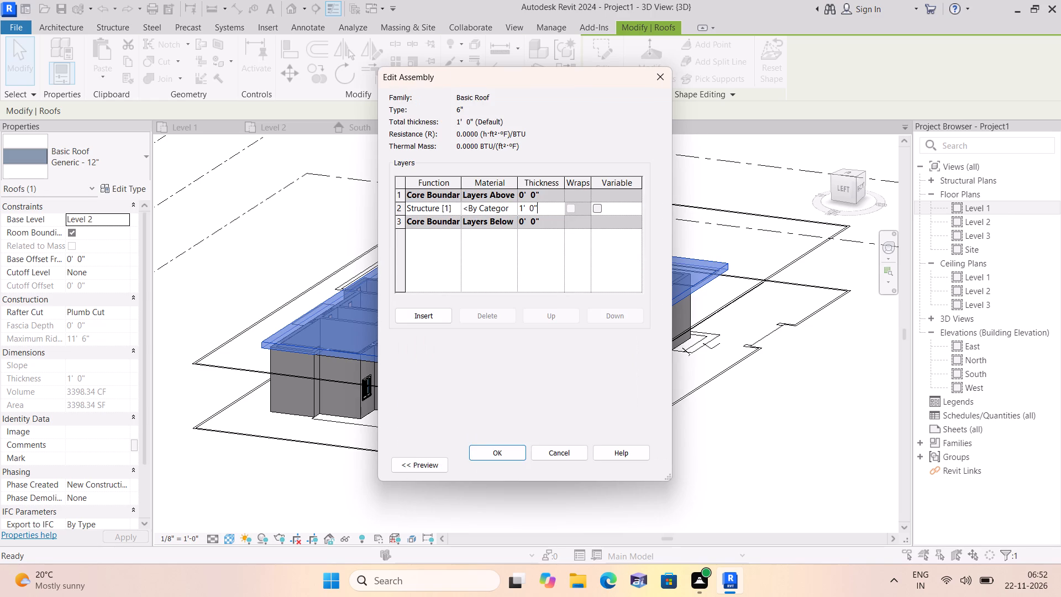
pyautogui.press('BackSpace')
pyautogui.press('BackSpace')
pyautogui.press('BackSpace')
pyautogui.press('BackSpace')
pyautogui.press('BackSpace')
pyautogui.press('BackSpace')
pyautogui.press('BackSpace')
pyautogui.press('BackSpace')
pyautogui.press('BackSpace')
pyautogui.press('BackSpace')
pyautogui.press('BackSpace')
pyautogui.press('6')
pyautogui.hotkey('shift', '"')
pyautogui.click(494, 454)
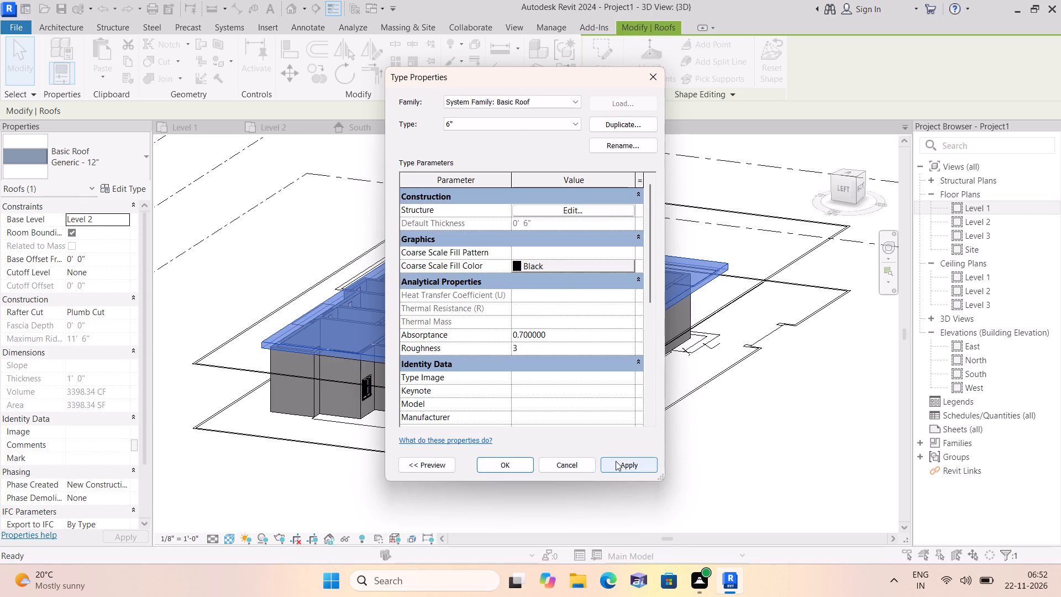
pyautogui.click(616, 461)
pyautogui.click(498, 463)
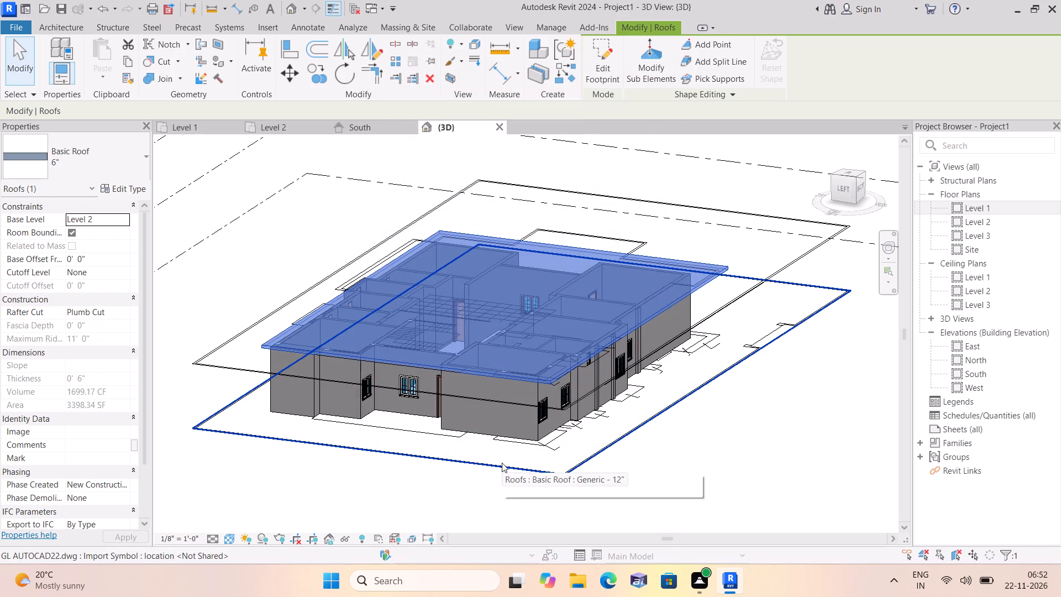
pyautogui.press('Escape')
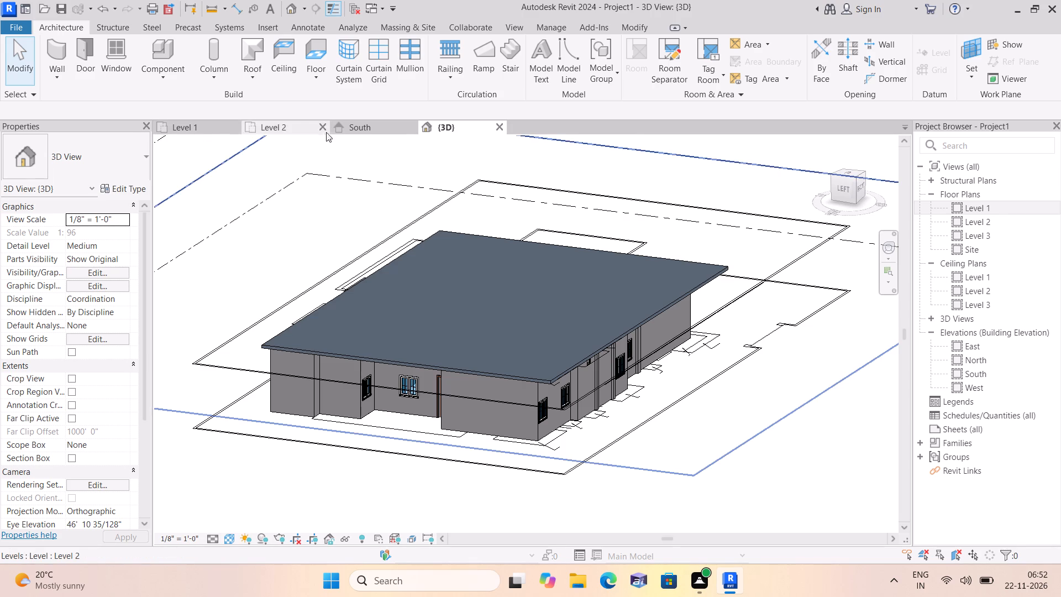
# Examine the roof's position and overhang relative to the walls and Level 2 in the South elevation.
pyautogui.click(351, 128)
pyautogui.scroll(-1, 385, 333)
pyautogui.scroll(-2, 327, 328)
pyautogui.moveTo(325, 328); pyautogui.dragTo(407, 309, button='middle')
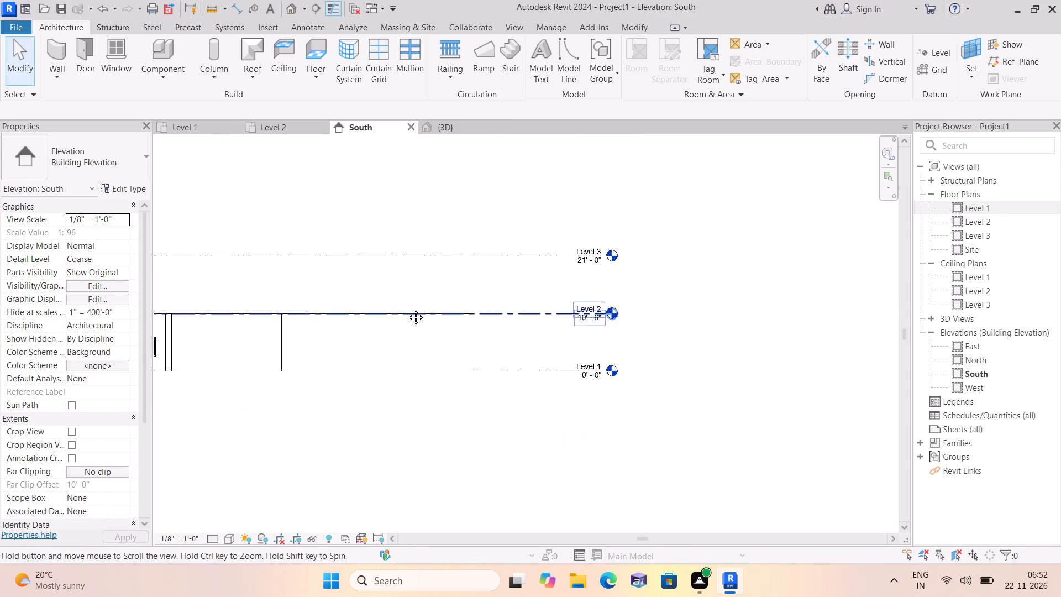
pyautogui.moveTo(407, 309); pyautogui.dragTo(515, 306, button='middle')
pyautogui.scroll(2, 517, 304)
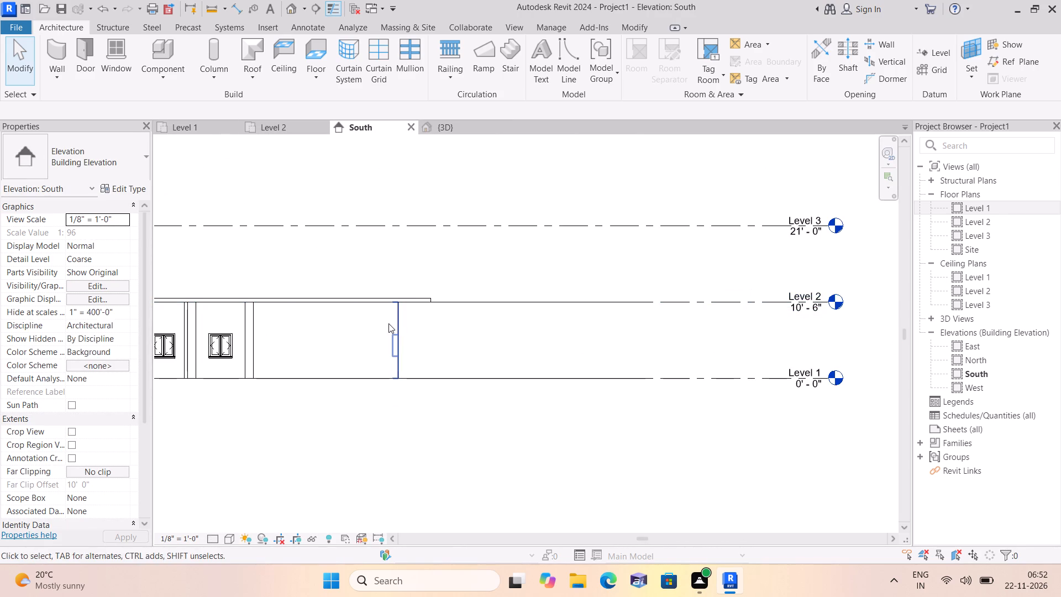
pyautogui.moveTo(388, 324); pyautogui.dragTo(578, 327, button='middle')
pyautogui.scroll(-2, 581, 327)
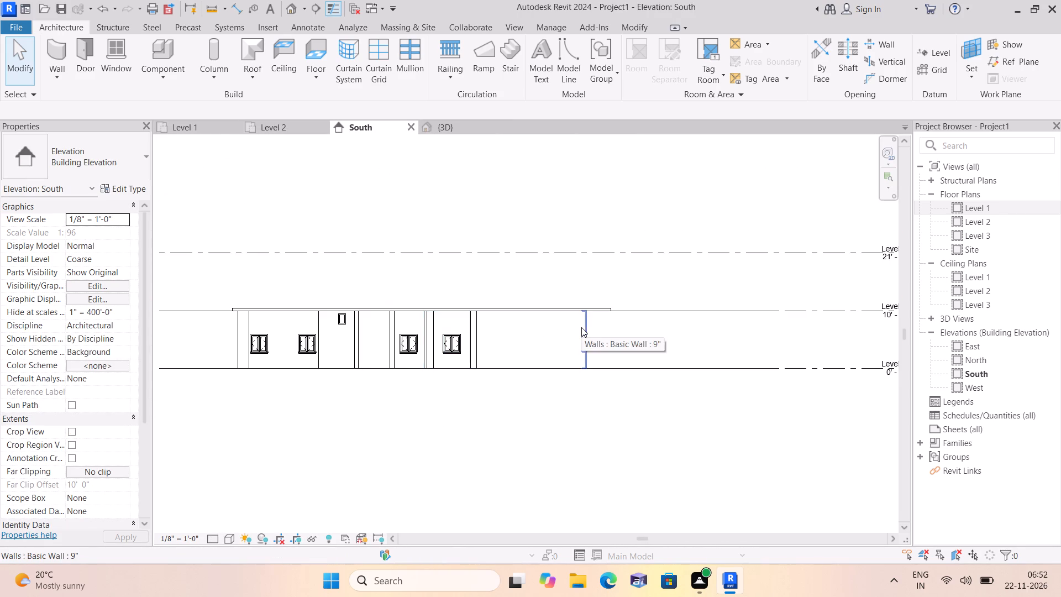
pyautogui.scroll(2, 579, 324)
pyautogui.moveTo(683, 345); pyautogui.dragTo(676, 345, button='middle')
pyautogui.scroll(-4, 664, 341)
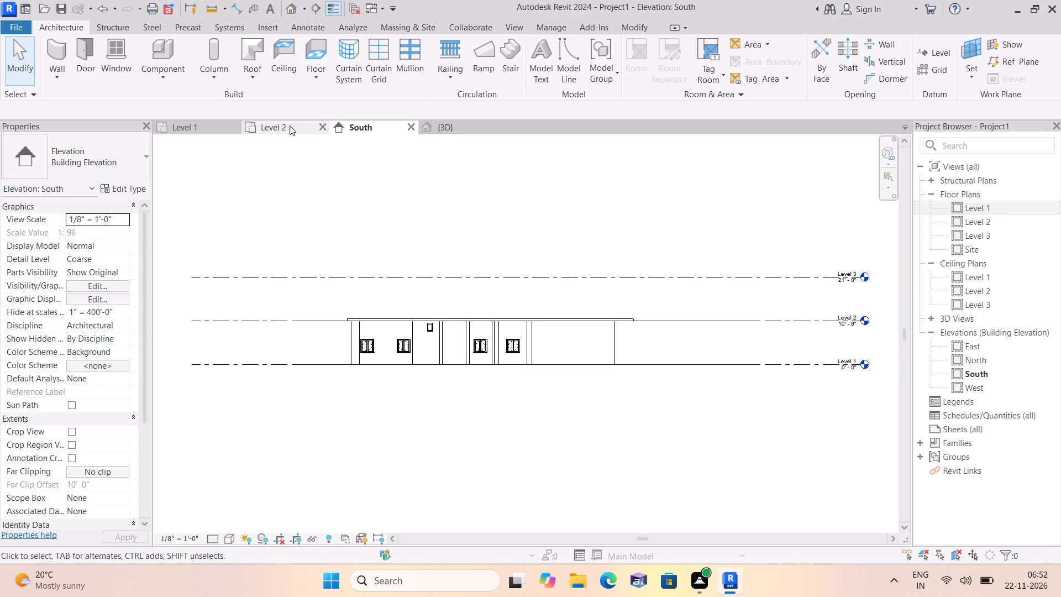
# Start an architectural floor in the Level 1 plan and set its boundary offset to 1'.
pyautogui.click(187, 128)
pyautogui.scroll(-6, 300, 260)
pyautogui.moveTo(307, 260); pyautogui.dragTo(438, 278, button='middle')
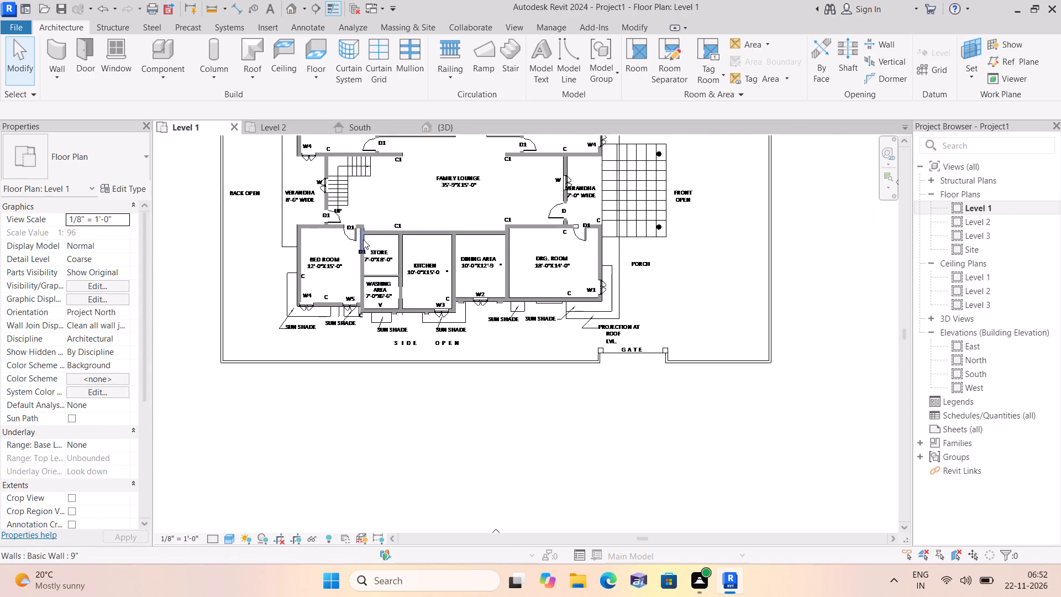
pyautogui.moveTo(380, 257); pyautogui.dragTo(429, 301, button='middle')
pyautogui.scroll(-1, 390, 266)
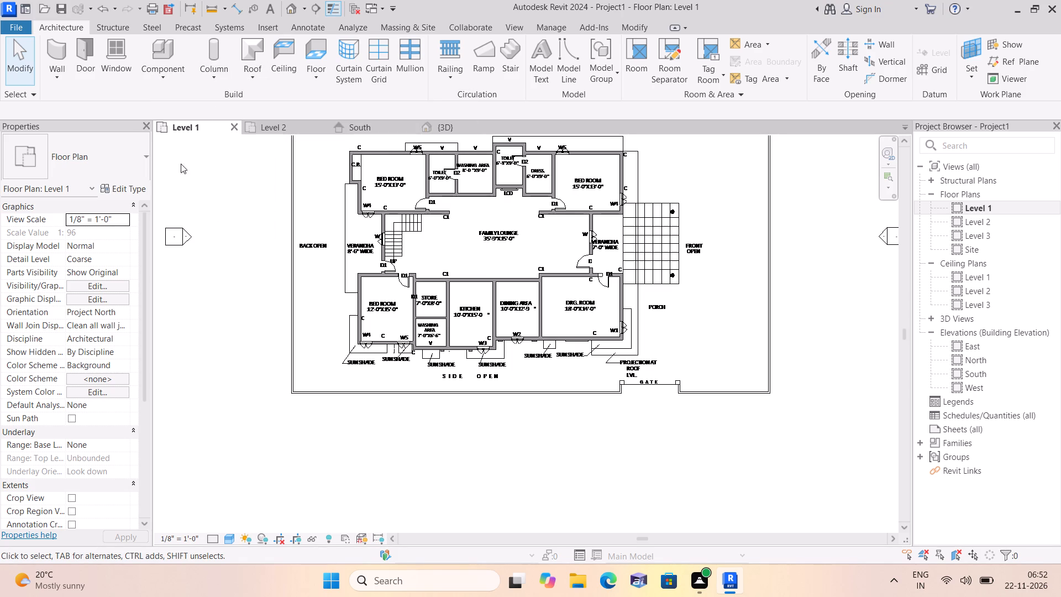
pyautogui.click(314, 74)
pyautogui.click(339, 104)
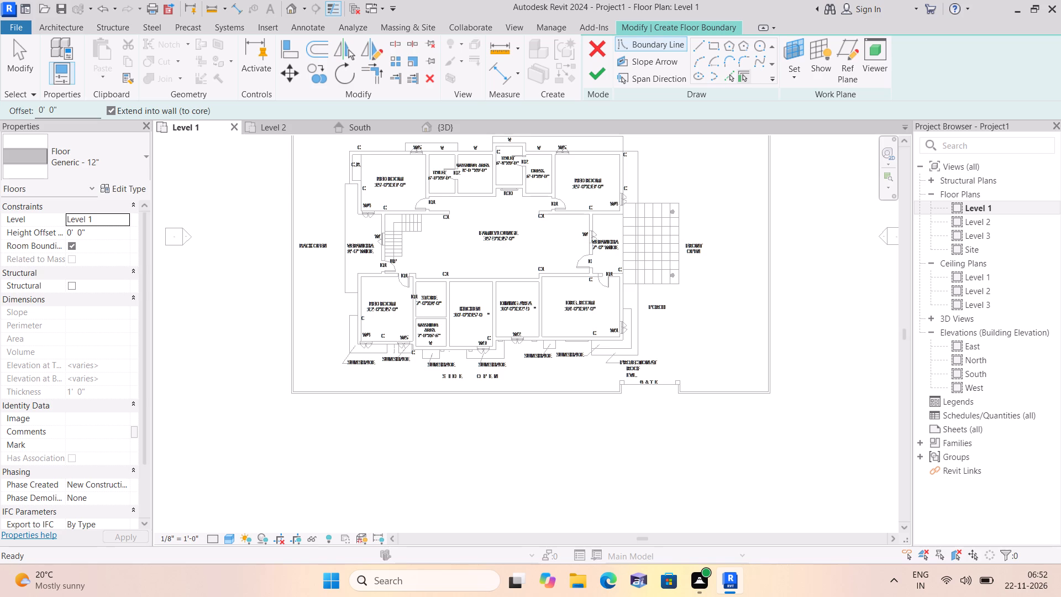
pyautogui.click(61, 110)
pyautogui.press('BackSpace')
pyautogui.press('BackSpace')
pyautogui.press('BackSpace')
pyautogui.press('BackSpace')
pyautogui.press('BackSpace')
pyautogui.press('BackSpace')
pyautogui.press('BackSpace')
pyautogui.press('BackSpace')
pyautogui.press('BackSpace')
pyautogui.press('BackSpace')
pyautogui.press('BackSpace')
pyautogui.press('BackSpace')
pyautogui.press('BackSpace')
pyautogui.press('BackSpace')
pyautogui.press('BackSpace')
pyautogui.press('BackSpace')
pyautogui.press('BackSpace')
pyautogui.press('BackSpace')
pyautogui.write("1'")
# Duplicate the Generic - 12" floor type under the name 6".
pyautogui.click(134, 188)
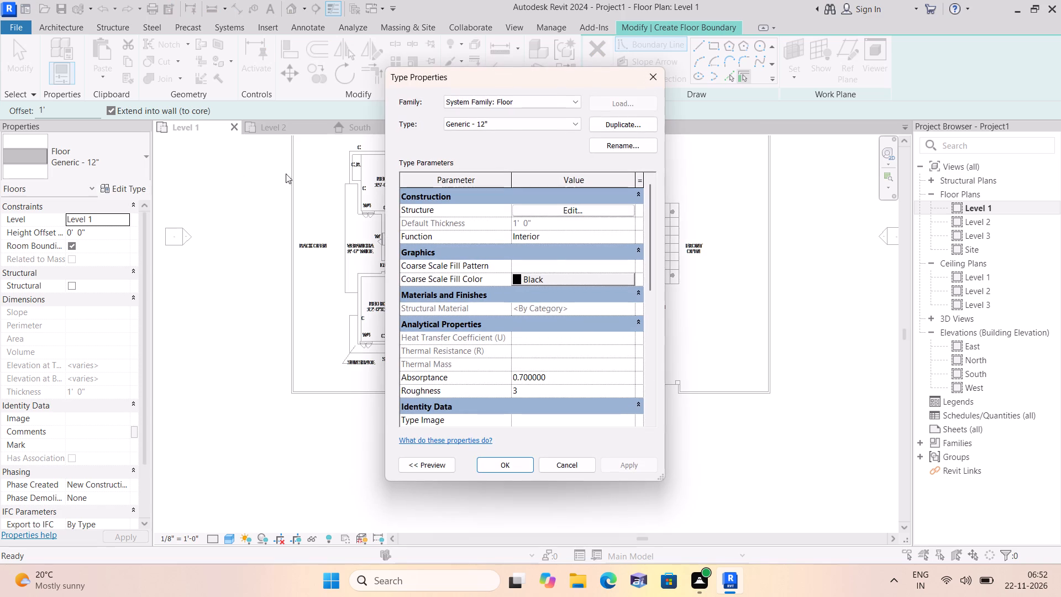
pyautogui.click(633, 127)
pyautogui.click(537, 267)
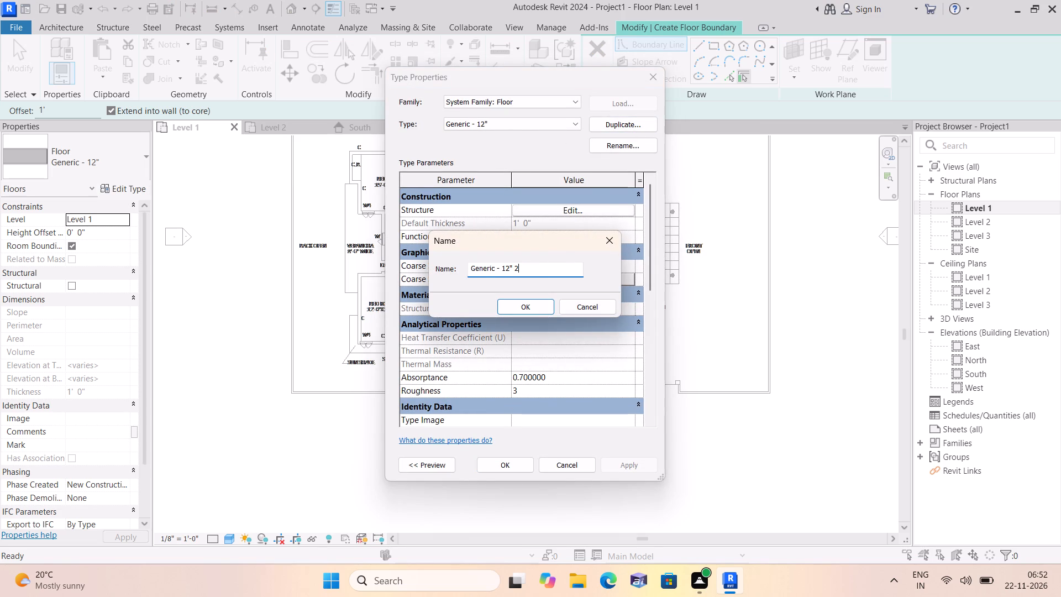
pyautogui.press('BackSpace')
pyautogui.press('BackSpace')
pyautogui.press('BackSpace')
pyautogui.press('BackSpace')
pyautogui.press('BackSpace')
pyautogui.press('BackSpace')
pyautogui.press('BackSpace')
pyautogui.press('BackSpace')
pyautogui.press('BackSpace')
pyautogui.press('BackSpace')
pyautogui.press('BackSpace')
pyautogui.press('BackSpace')
pyautogui.press('BackSpace')
pyautogui.press('BackSpace')
pyautogui.press('BackSpace')
pyautogui.press('BackSpace')
pyautogui.press('BackSpace')
pyautogui.press('BackSpace')
pyautogui.press('BackSpace')
pyautogui.press('BackSpace')
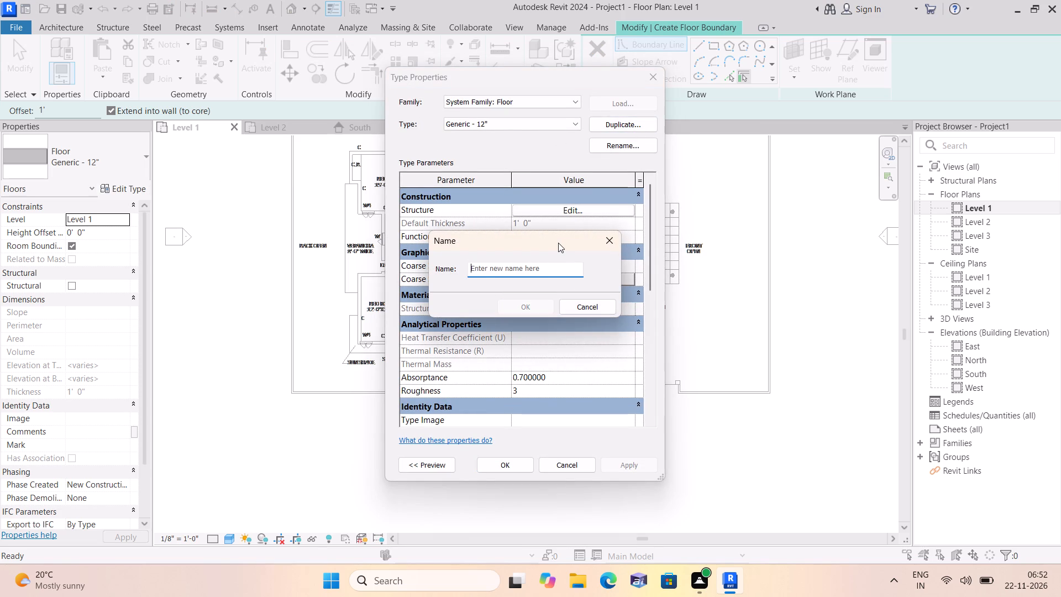
pyautogui.write('6"')
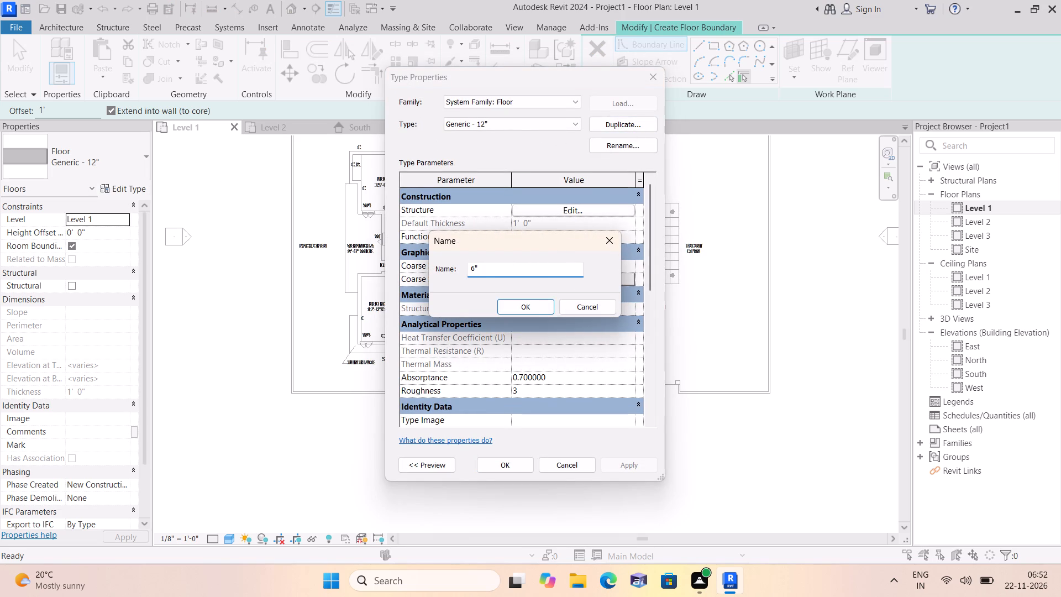
pyautogui.click(534, 311)
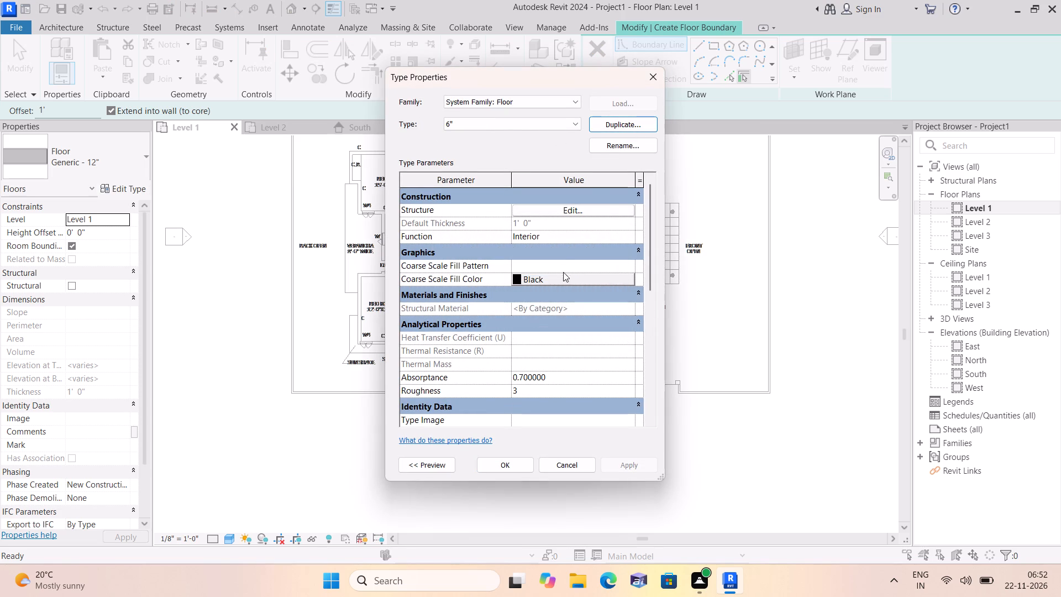
# Set the 6" floor type's structure layer thickness to 6" and apply the type changes.
pyautogui.click(577, 212)
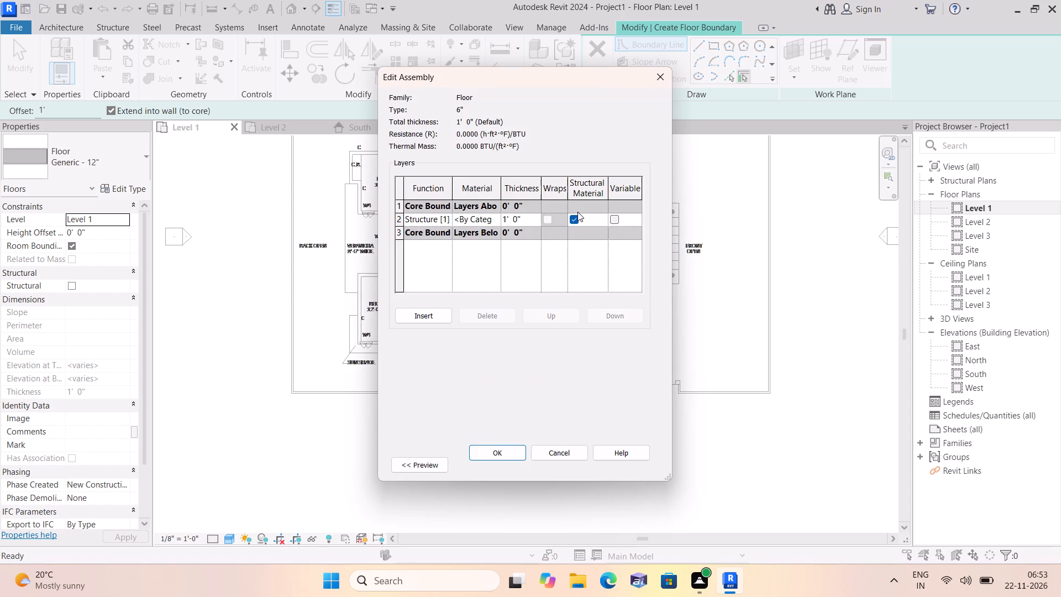
pyautogui.click(524, 221)
pyautogui.press('BackSpace')
pyautogui.press('BackSpace')
pyautogui.press('BackSpace')
pyautogui.press('BackSpace')
pyautogui.press('BackSpace')
pyautogui.press('BackSpace')
pyautogui.press('BackSpace')
pyautogui.press('BackSpace')
pyautogui.press('BackSpace')
pyautogui.press('BackSpace')
pyautogui.press('BackSpace')
pyautogui.press('BackSpace')
pyautogui.press('BackSpace')
pyautogui.press('BackSpace')
pyautogui.write('6"')
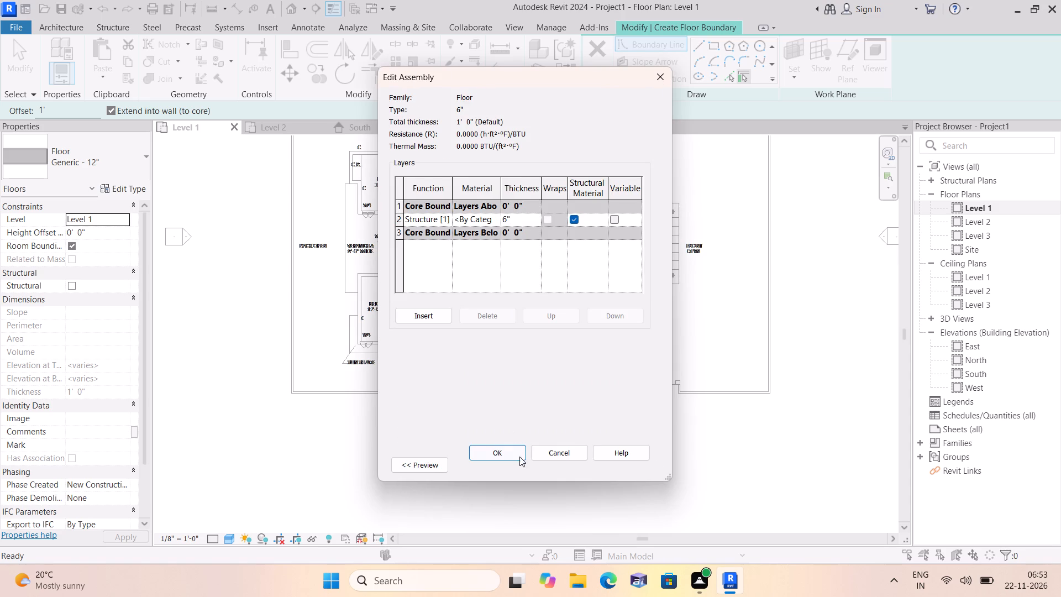
pyautogui.click(516, 452)
pyautogui.click(623, 463)
pyautogui.click(503, 467)
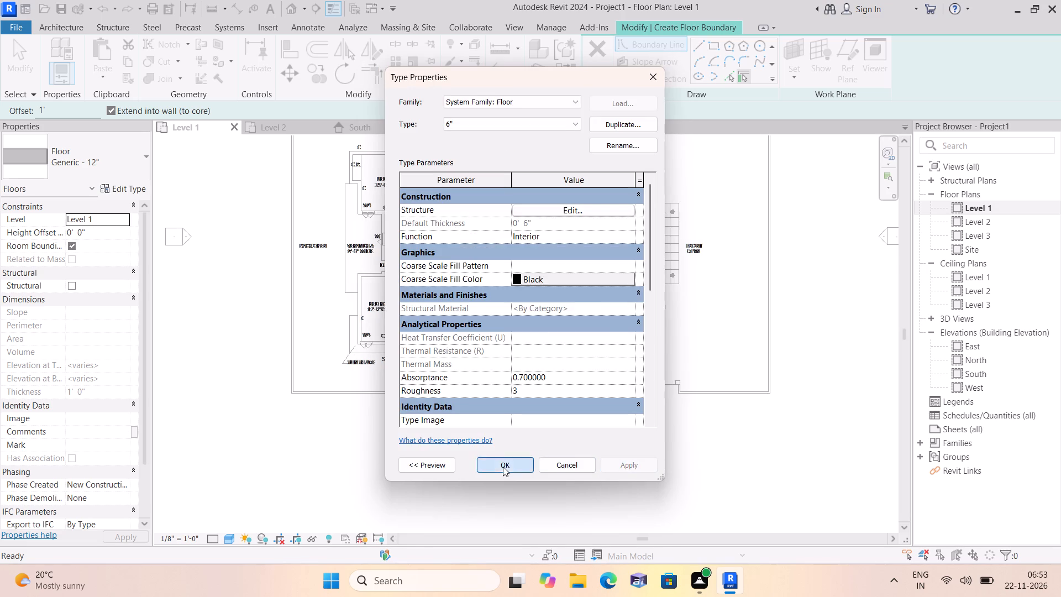
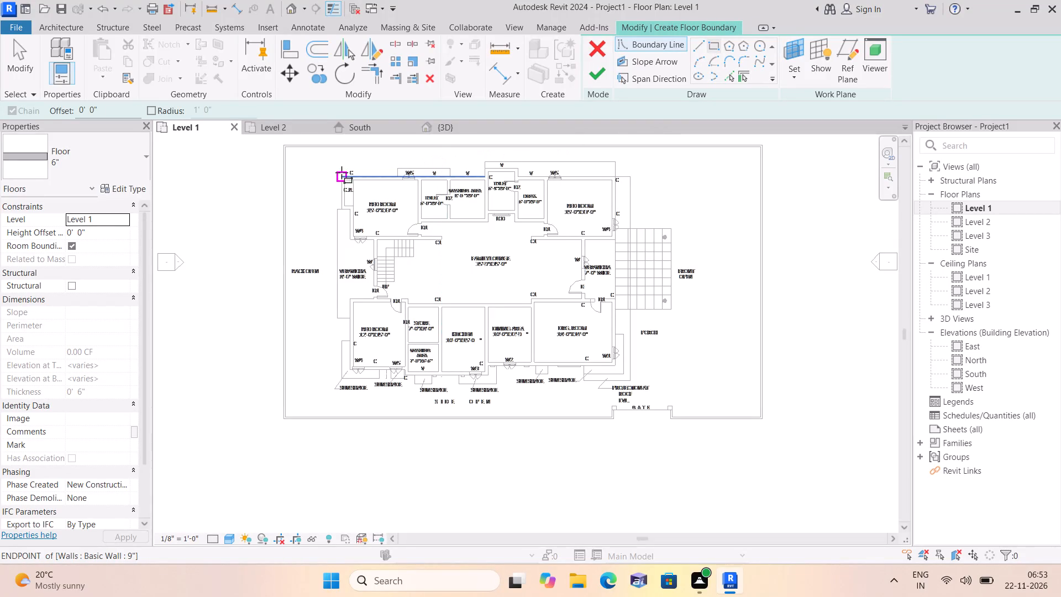
# Draw the 6" floor's rectangular Level 1 boundary from the rear bedroom's C.B. corner to the roof projection corner near the porch, and finish the floor.
pyautogui.click(342, 172)
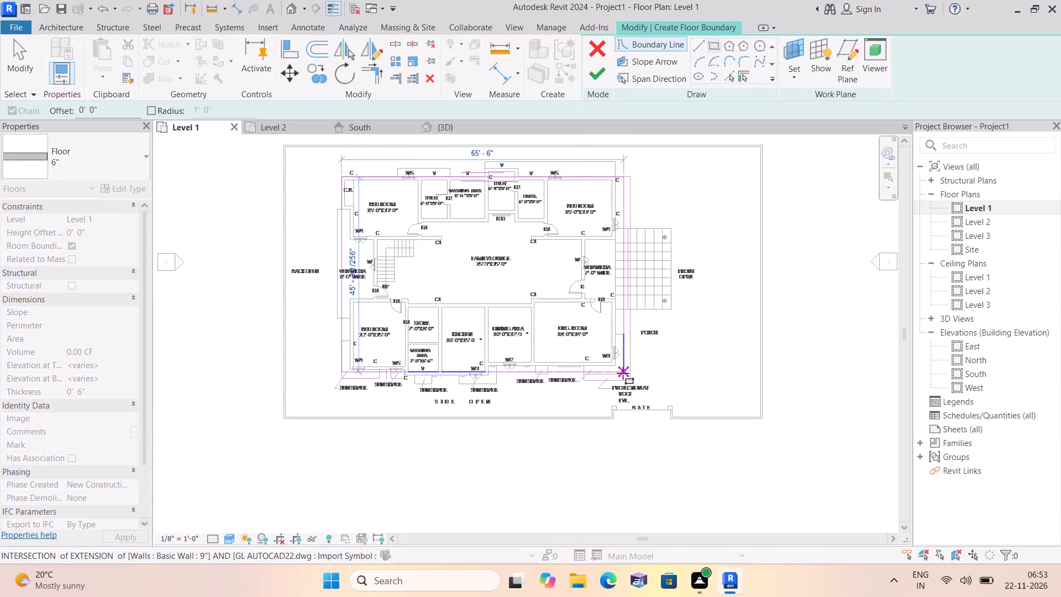
pyautogui.scroll(5, 622, 374)
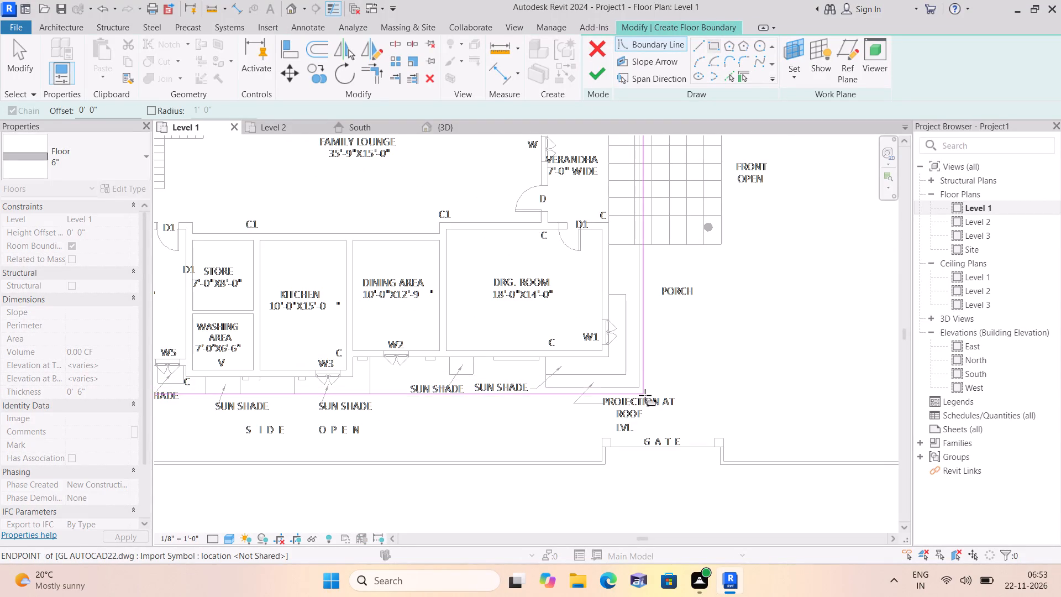
pyautogui.scroll(2, 635, 389)
pyautogui.scroll(-2, 639, 380)
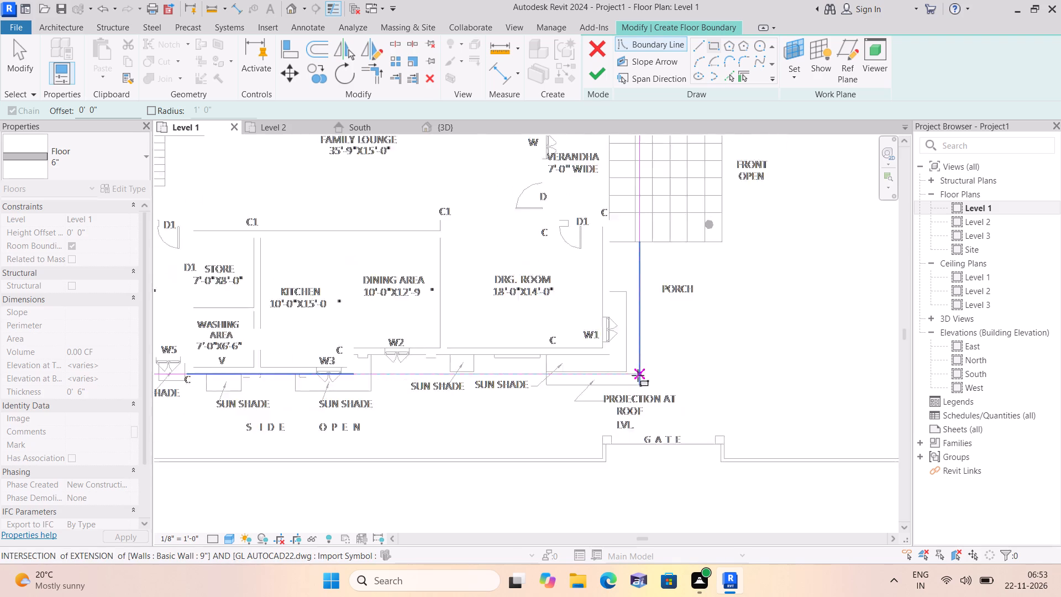
pyautogui.scroll(-6, 638, 375)
pyautogui.scroll(2, 635, 337)
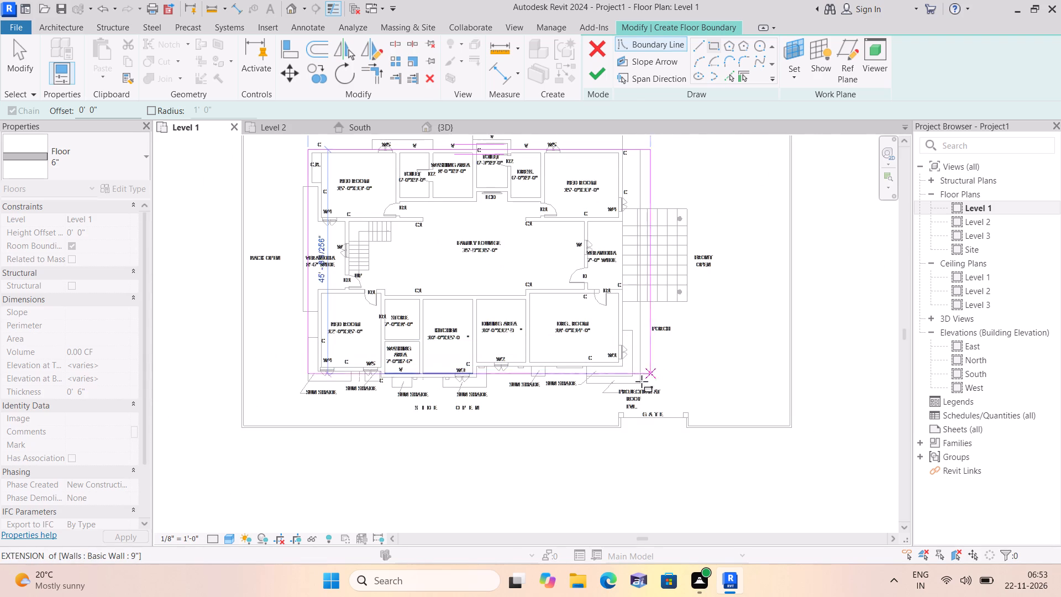
pyautogui.scroll(4, 636, 385)
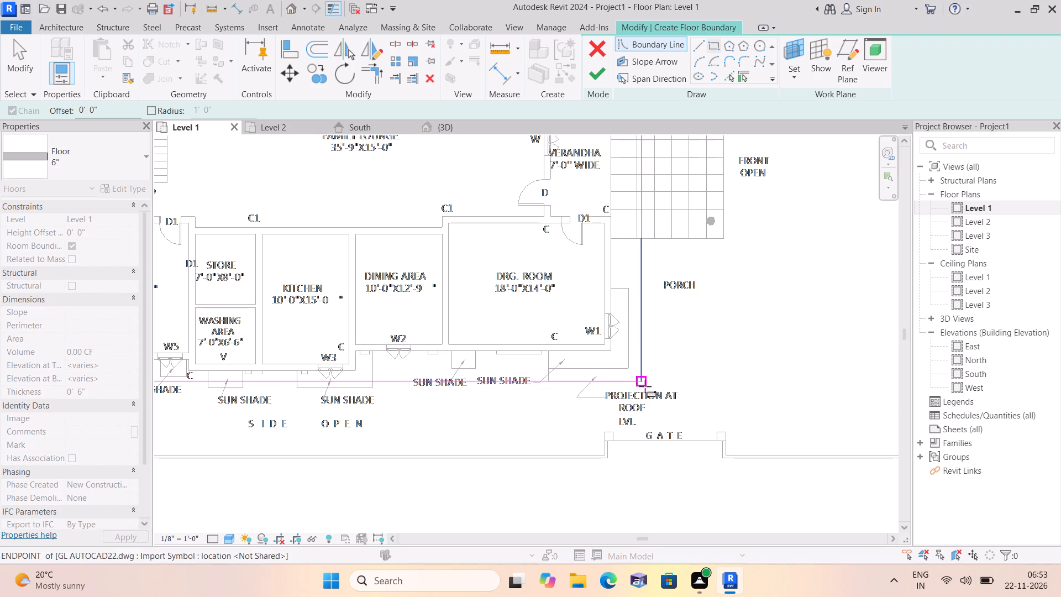
pyautogui.click(647, 389)
pyautogui.press('Escape')
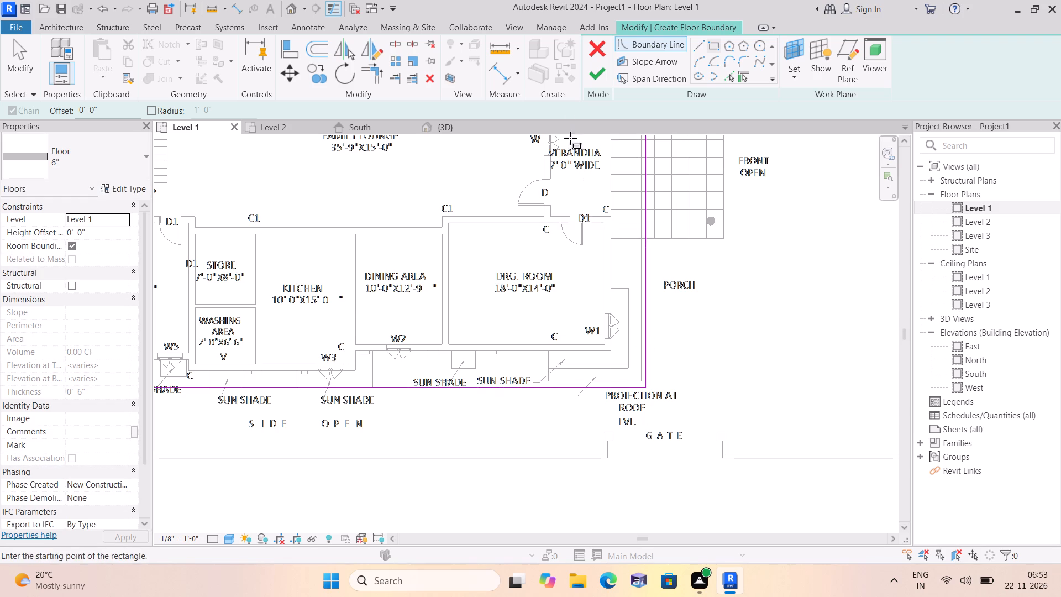
pyautogui.click(596, 77)
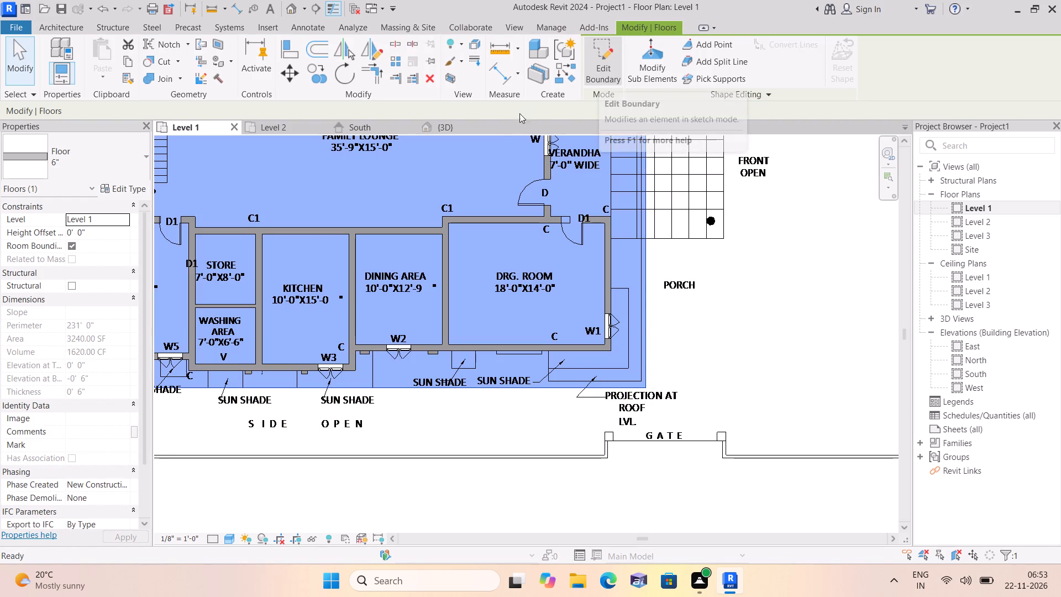
pyautogui.press('Escape')
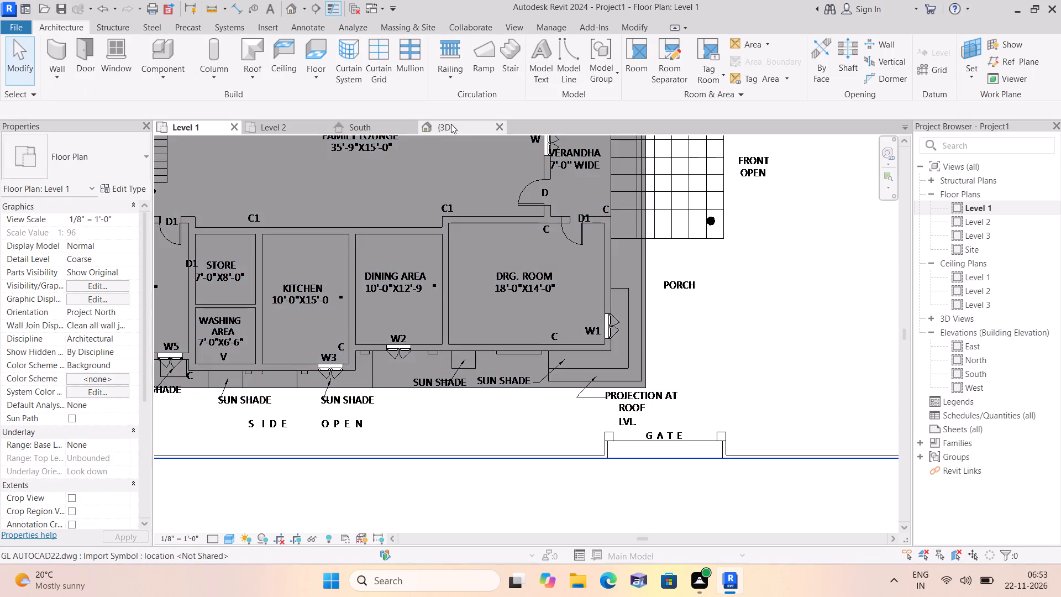
# On Level 2, place 9" architectural walls up to Level 3 along two sides of the bedroom's C.B. recess, picking the existing wall lines.
pyautogui.click(445, 129)
pyautogui.scroll(1, 650, 322)
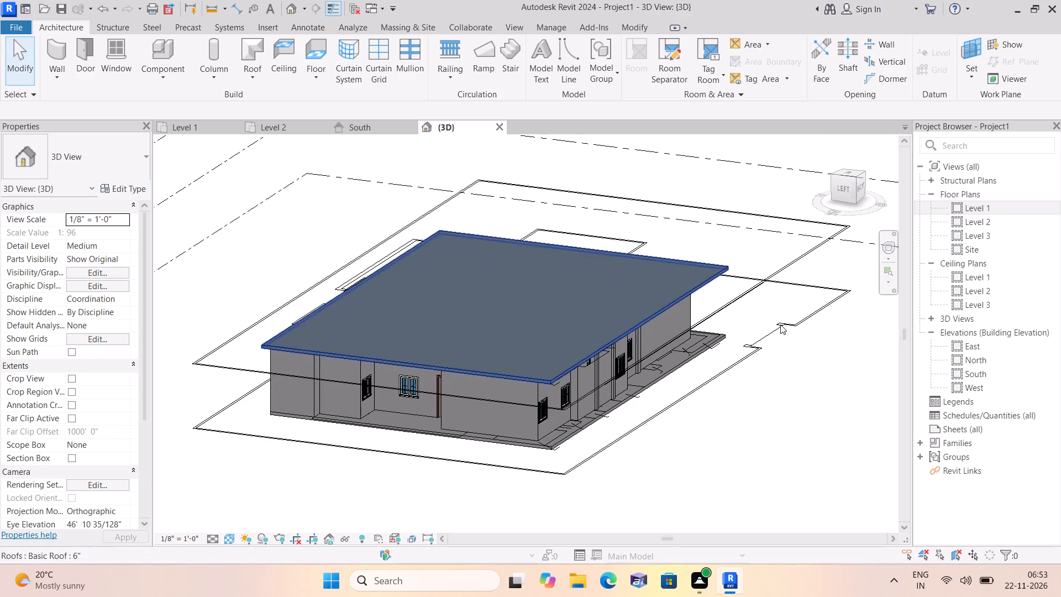
pyautogui.scroll(2, 780, 324)
pyautogui.scroll(-2, 311, 216)
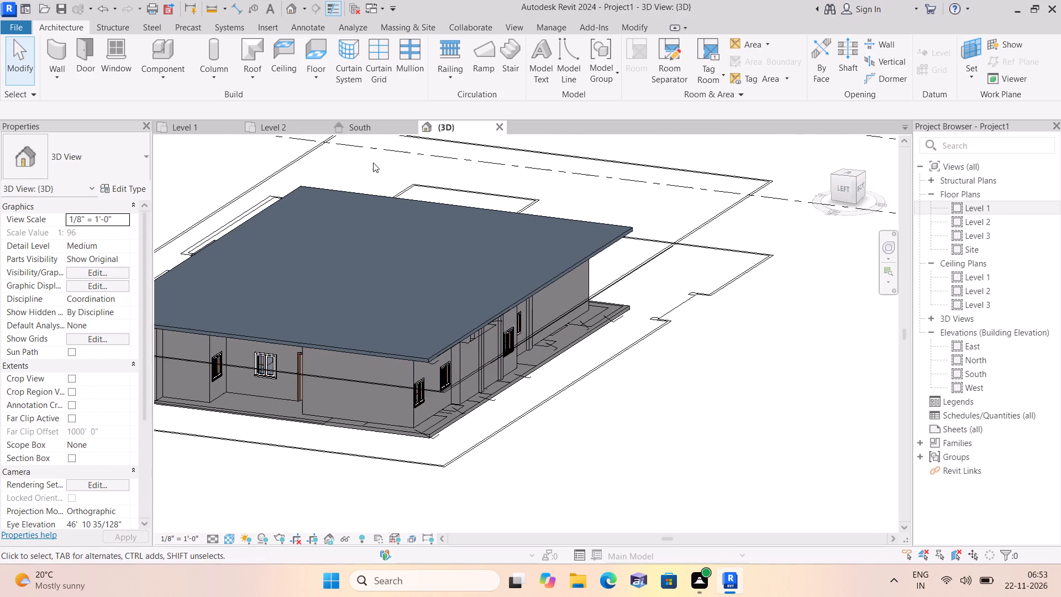
pyautogui.click(277, 123)
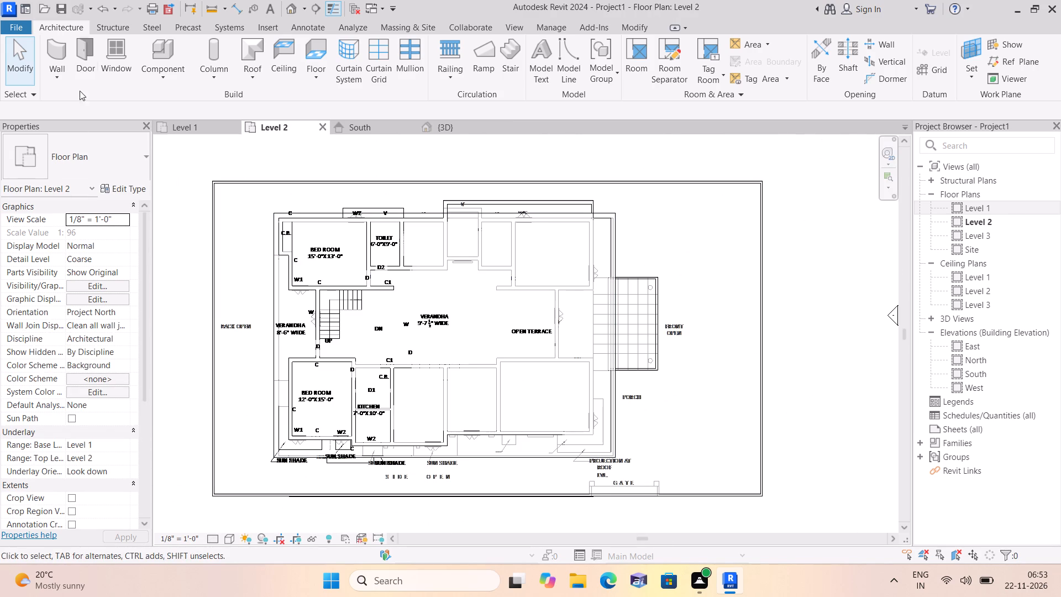
pyautogui.click(52, 74)
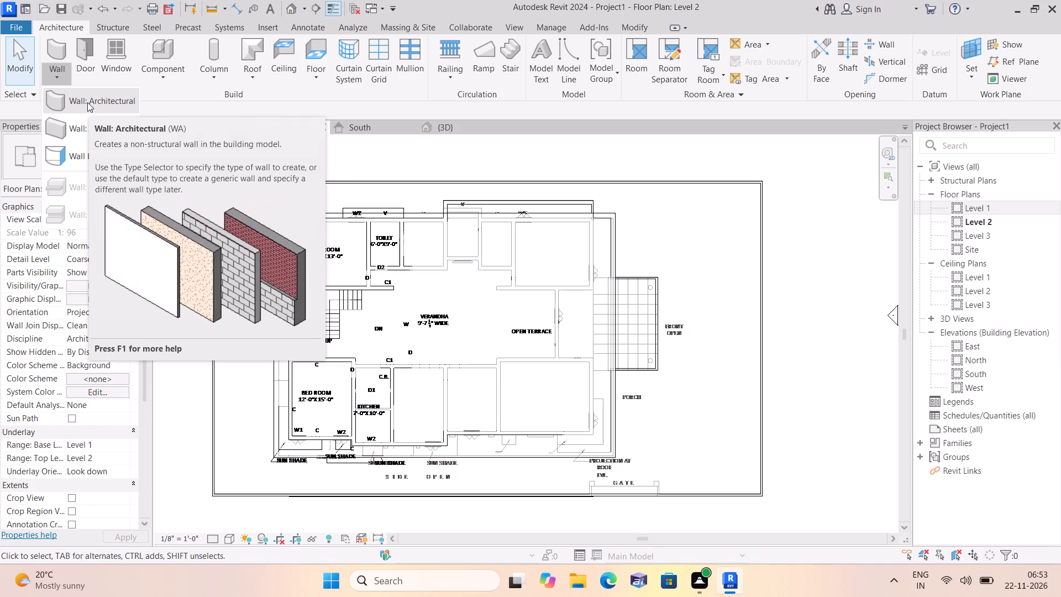
pyautogui.click(87, 102)
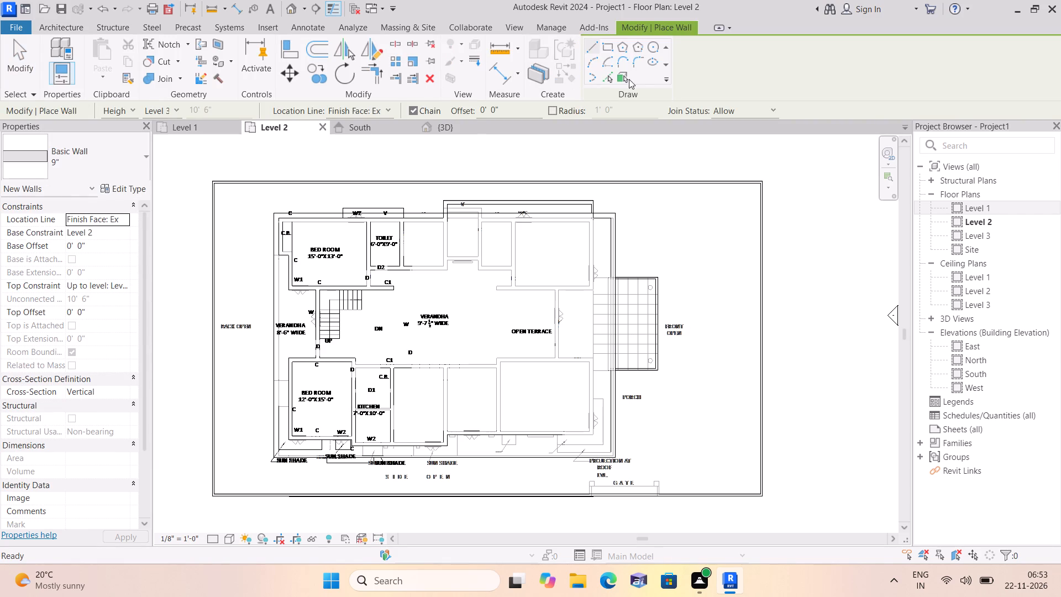
pyautogui.click(610, 80)
pyautogui.scroll(1, 272, 233)
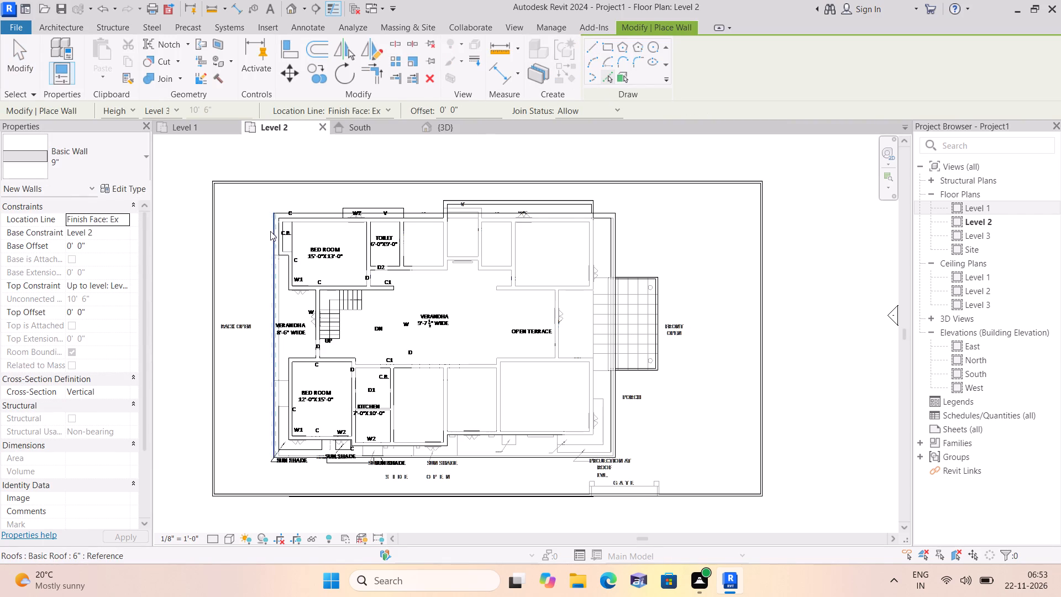
pyautogui.scroll(6, 270, 231)
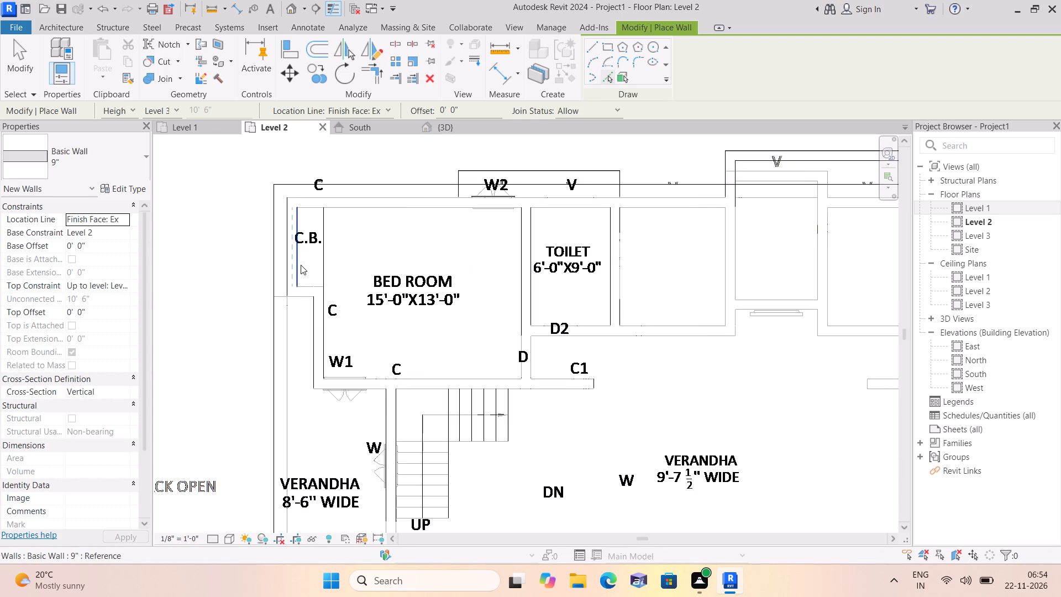
pyautogui.click(301, 265)
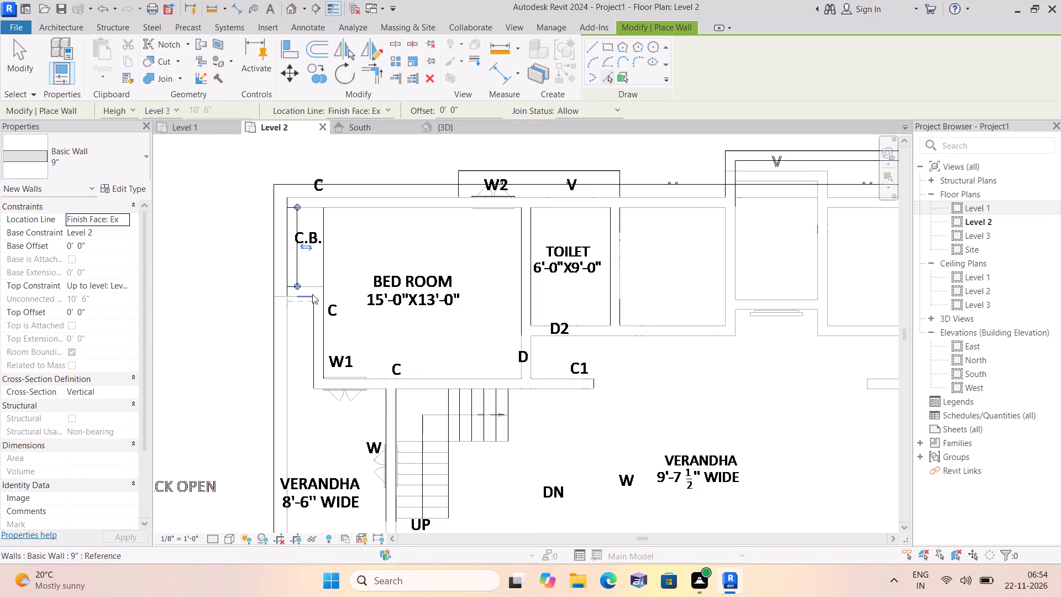
pyautogui.click(313, 292)
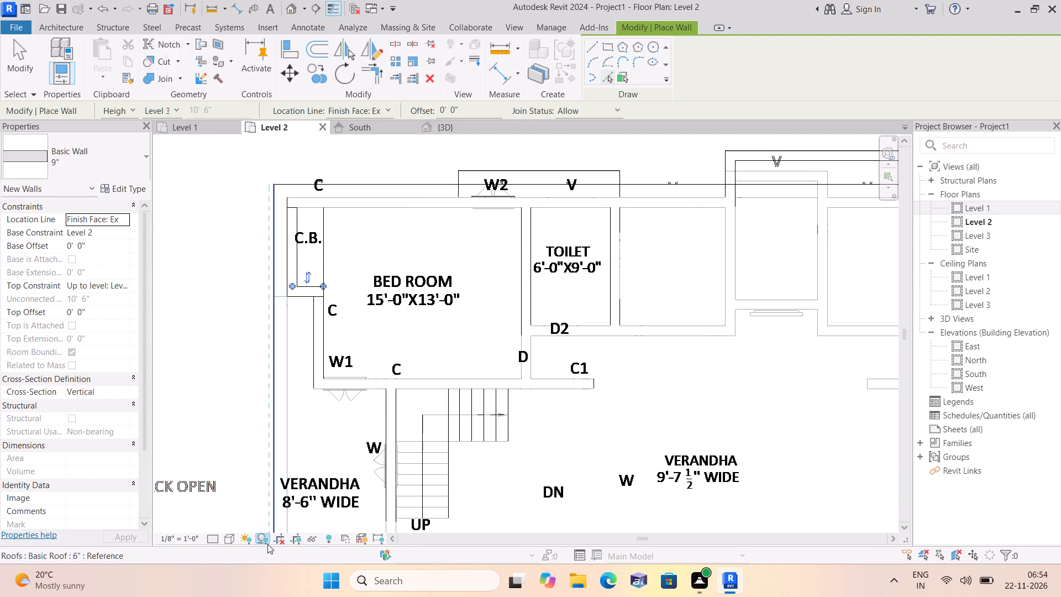
# Set the Level 2 plan's visual style to Shaded.
pyautogui.click(232, 535)
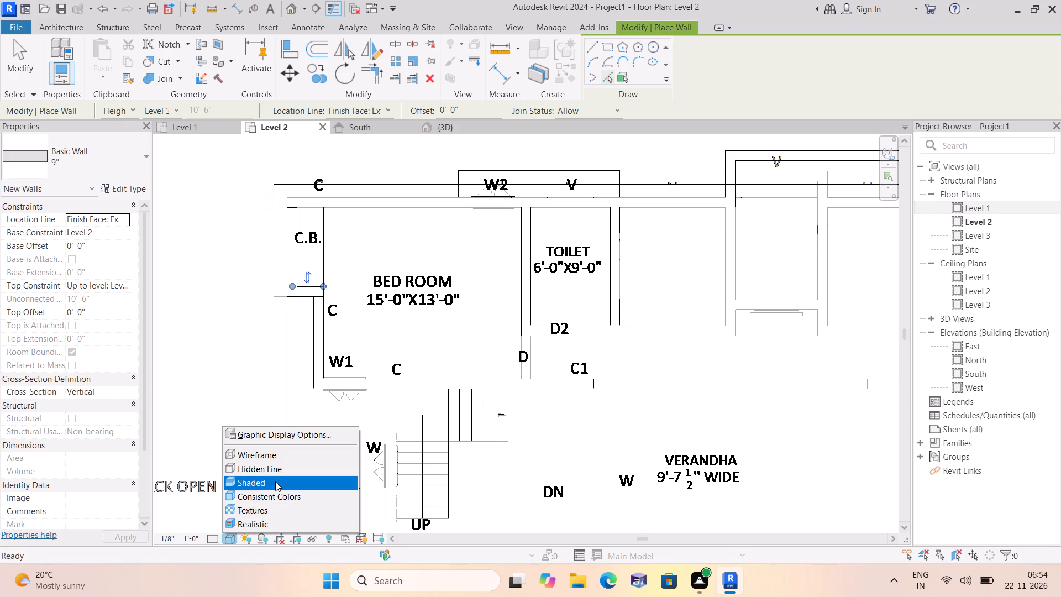
pyautogui.click(277, 479)
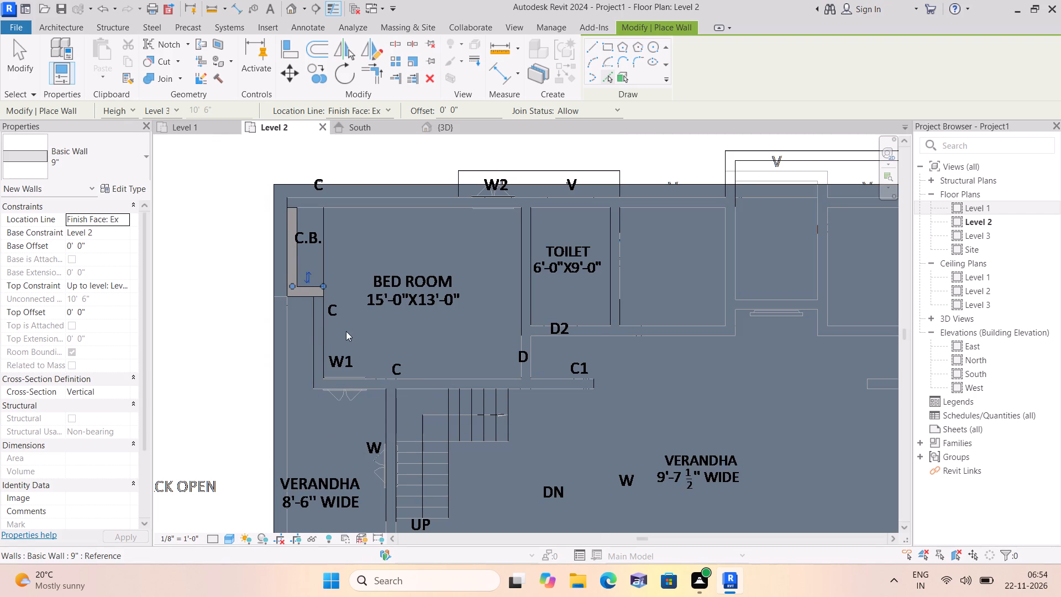
# Place 9" walls along the remaining sides of the 15'-0"X13'-0" bedroom and around the adjoining toilet, picking the underlying wall lines.
pyautogui.scroll(-1, 343, 331)
pyautogui.click(323, 325)
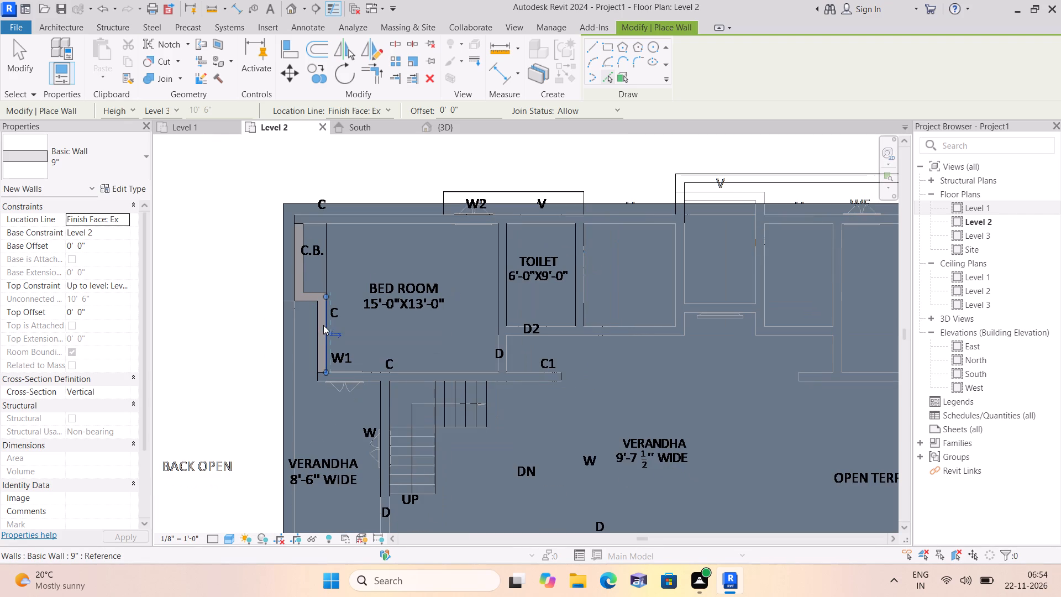
pyautogui.click(418, 376)
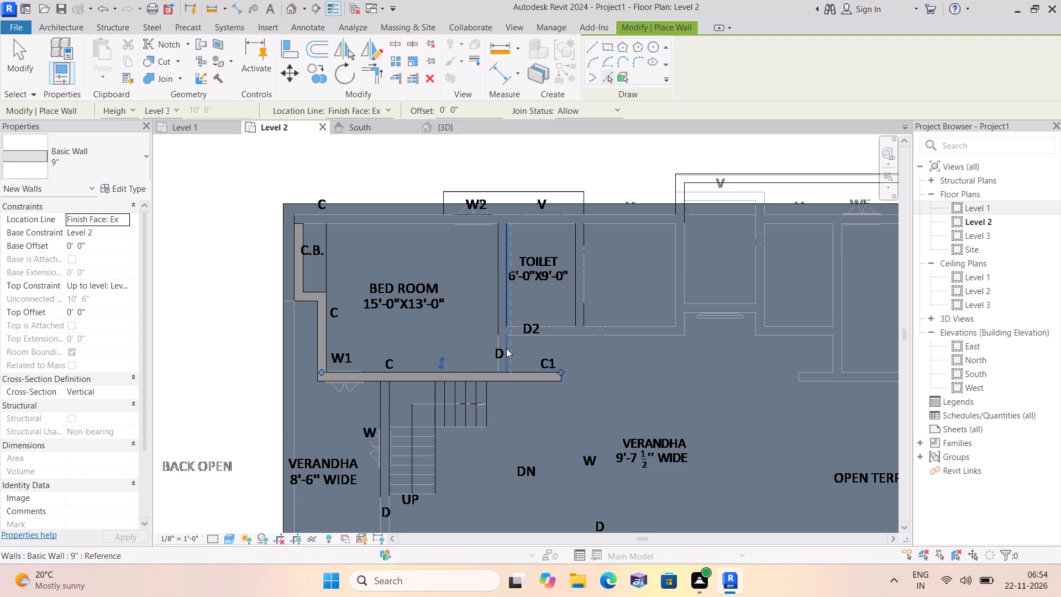
pyautogui.click(511, 321)
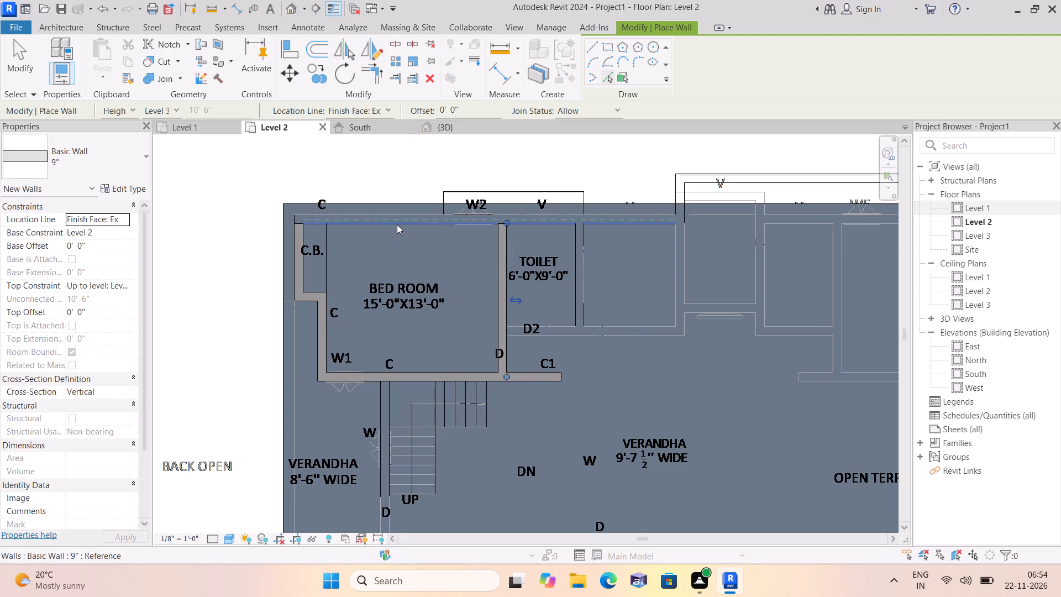
pyautogui.click(401, 228)
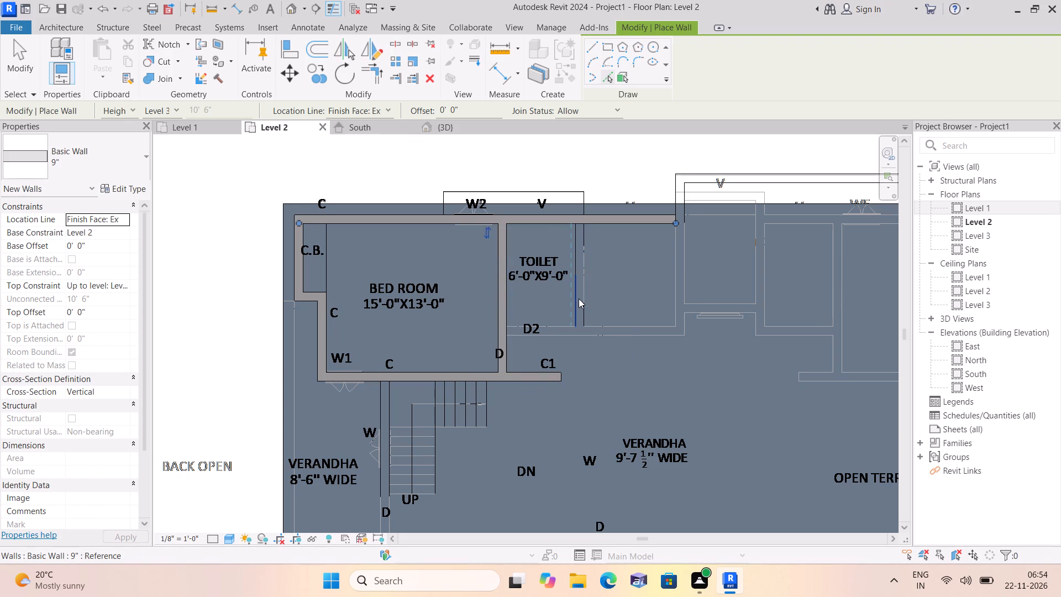
pyautogui.click(570, 338)
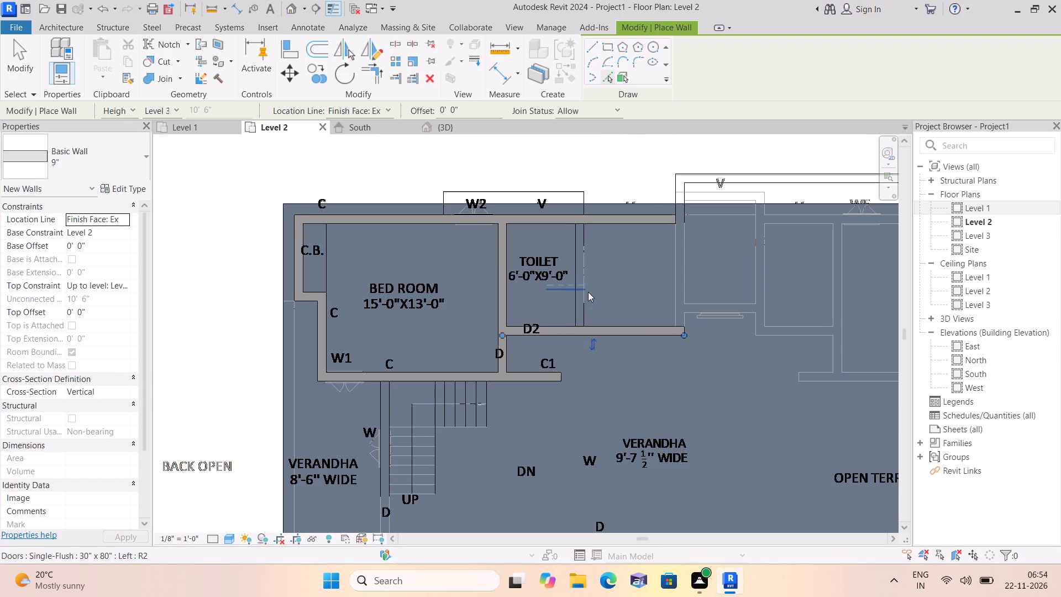
pyautogui.click(588, 254)
# Place 9" walls on all four sides of the narrow room marked V that projects beyond the roof edge.
pyautogui.scroll(-2, 592, 254)
pyautogui.moveTo(642, 269); pyautogui.dragTo(532, 229, button='middle')
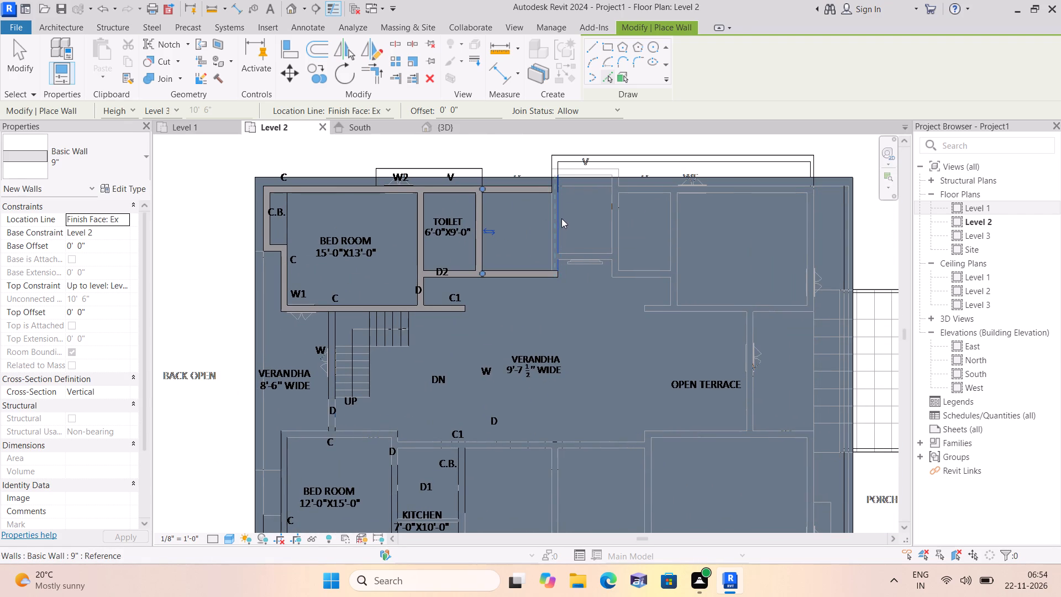
pyautogui.click(561, 218)
pyautogui.scroll(-1, 561, 218)
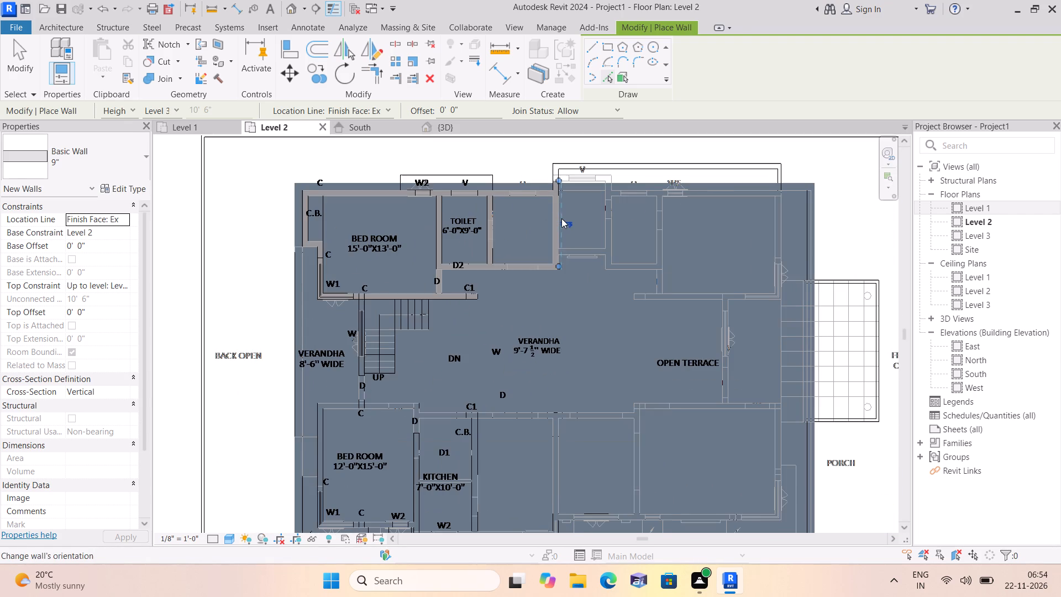
pyautogui.scroll(3, 598, 201)
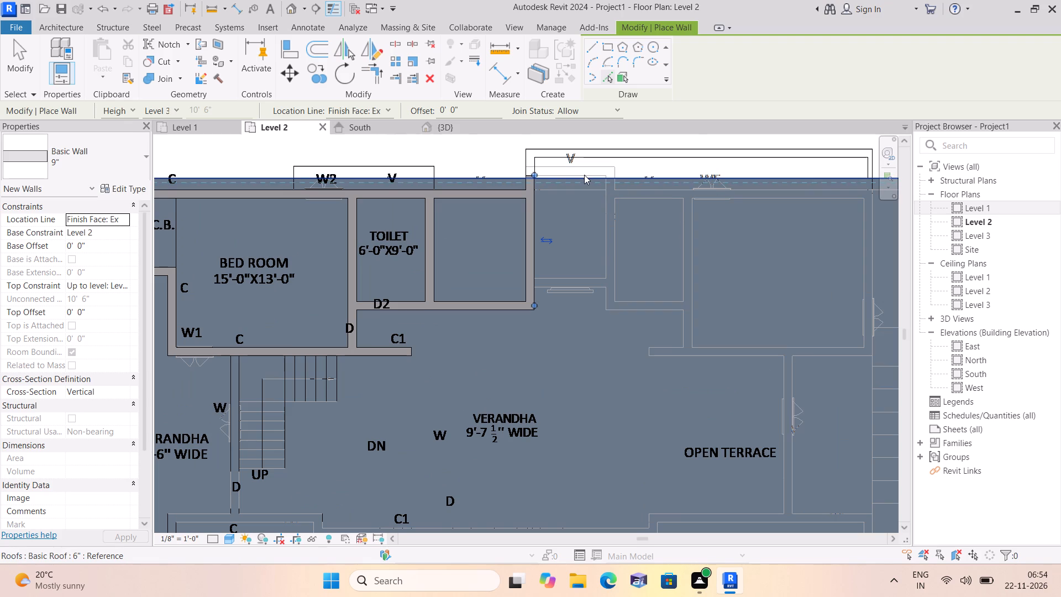
pyautogui.scroll(-3, 564, 173)
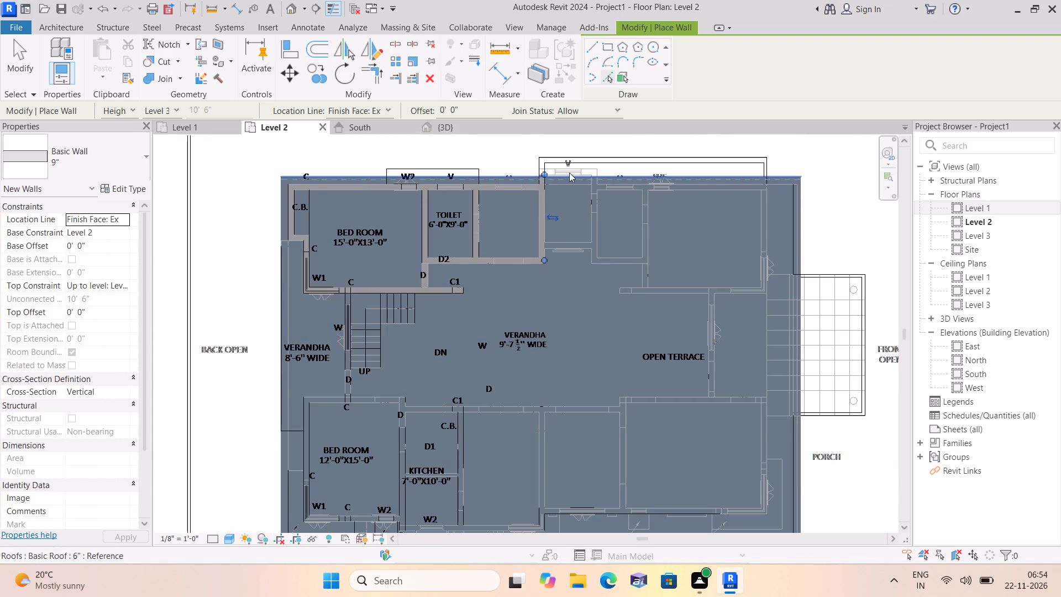
pyautogui.scroll(3, 574, 172)
pyautogui.scroll(-1, 559, 175)
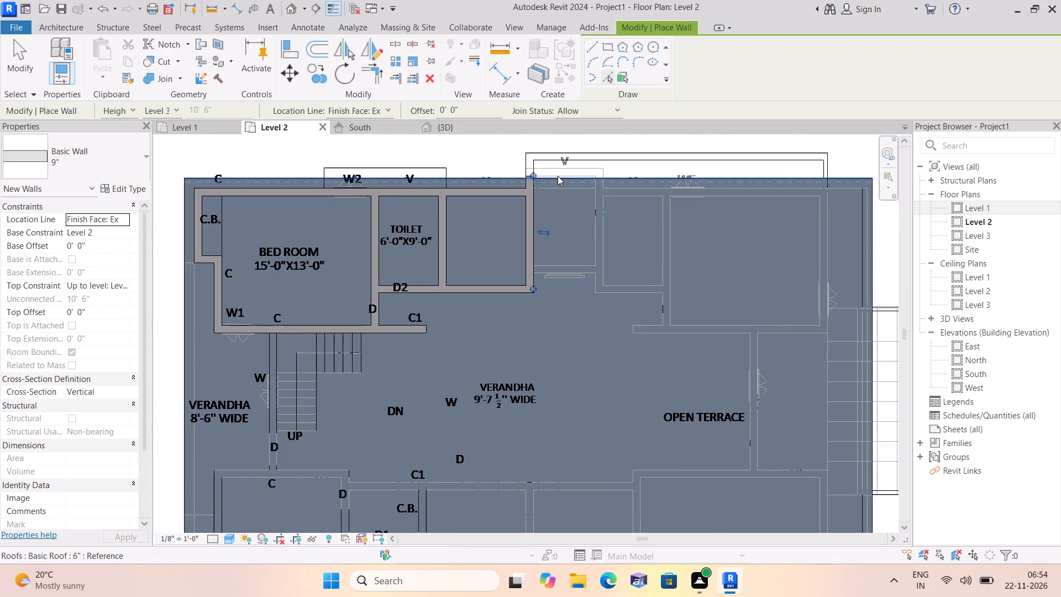
pyautogui.scroll(3, 555, 173)
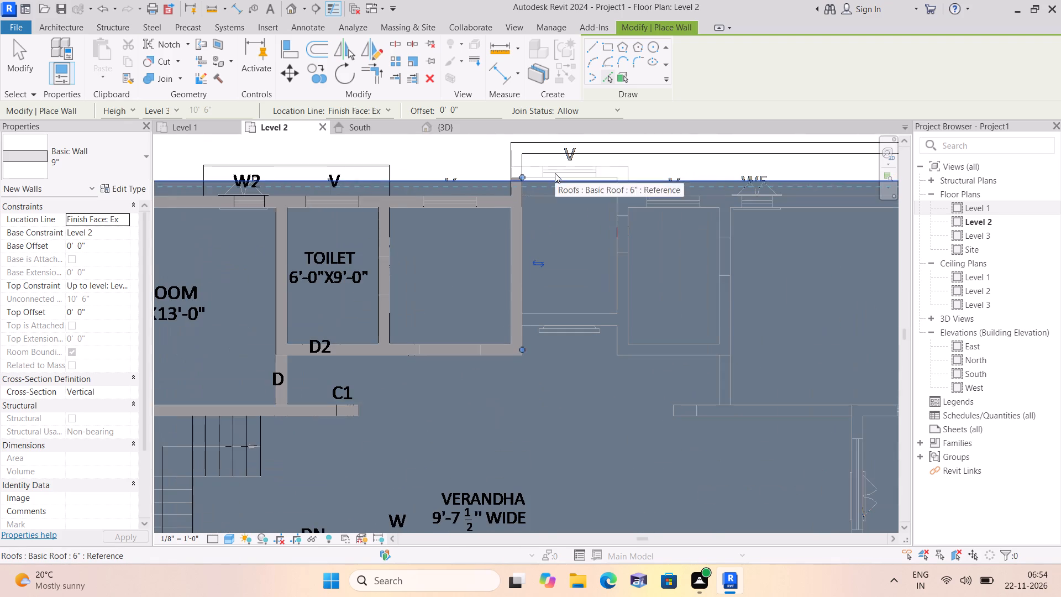
pyautogui.click(539, 175)
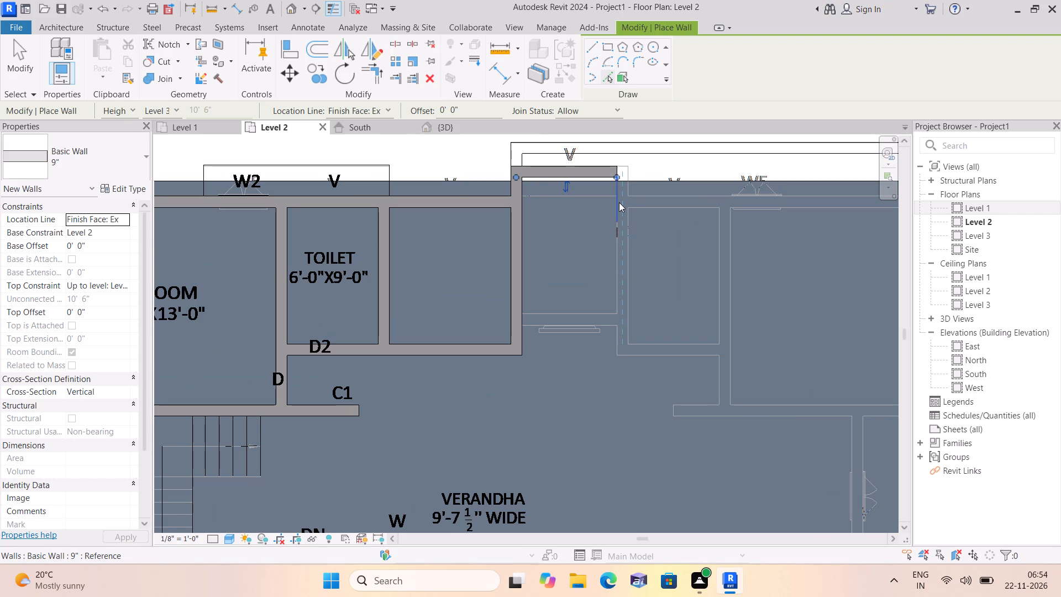
pyautogui.click(619, 202)
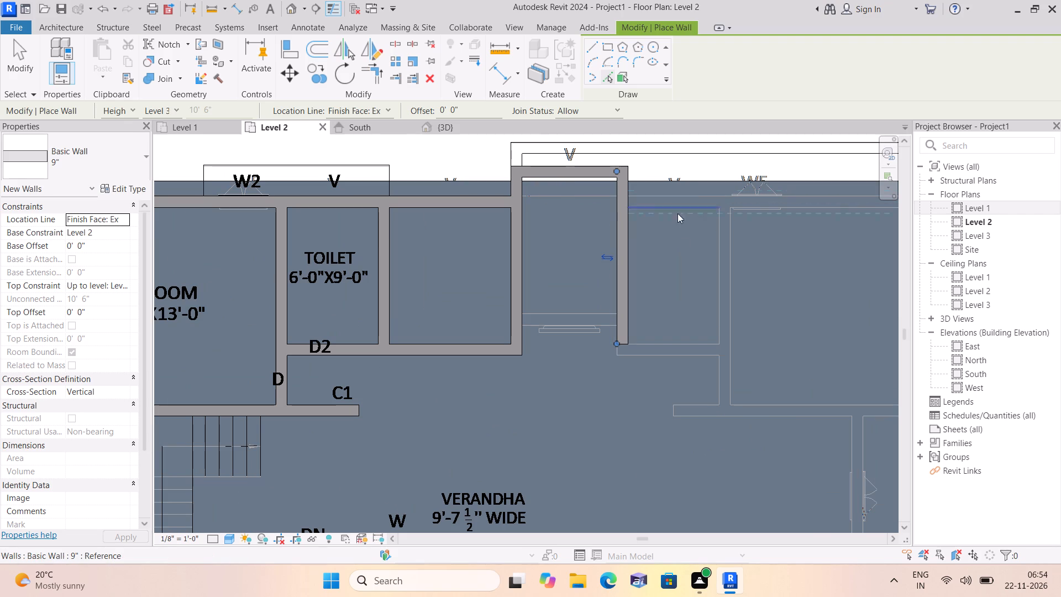
pyautogui.moveTo(681, 260); pyautogui.dragTo(644, 182, button='middle')
pyautogui.scroll(-1, 681, 261)
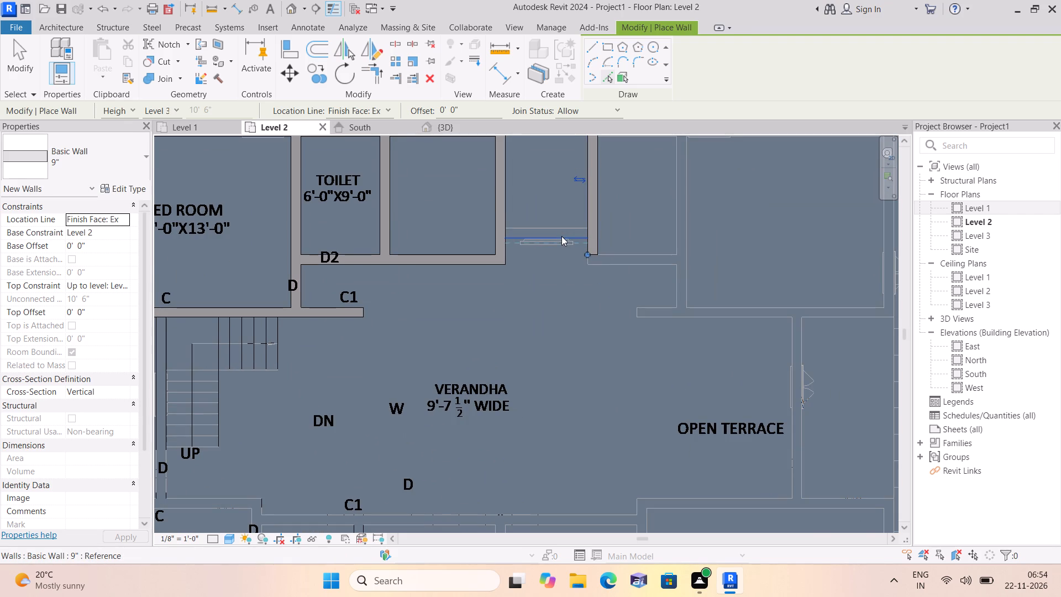
pyautogui.click(561, 242)
# Place 9" walls up to Level 3 around the two unlabelled rooms between the V room and the front, picking the underlying wall lines.
pyautogui.scroll(-2, 638, 301)
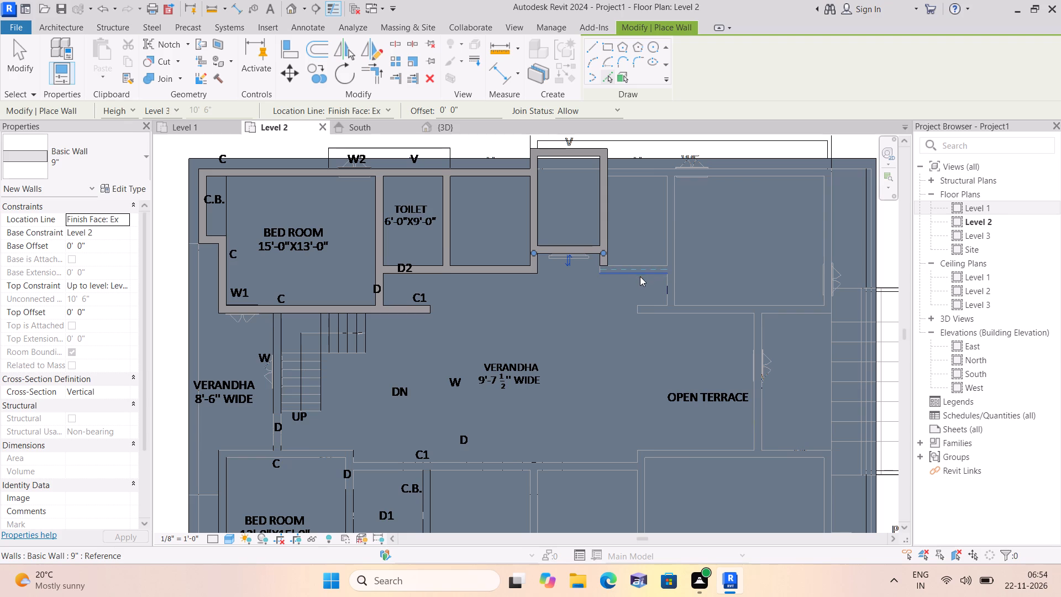
pyautogui.click(640, 276)
pyautogui.click(659, 305)
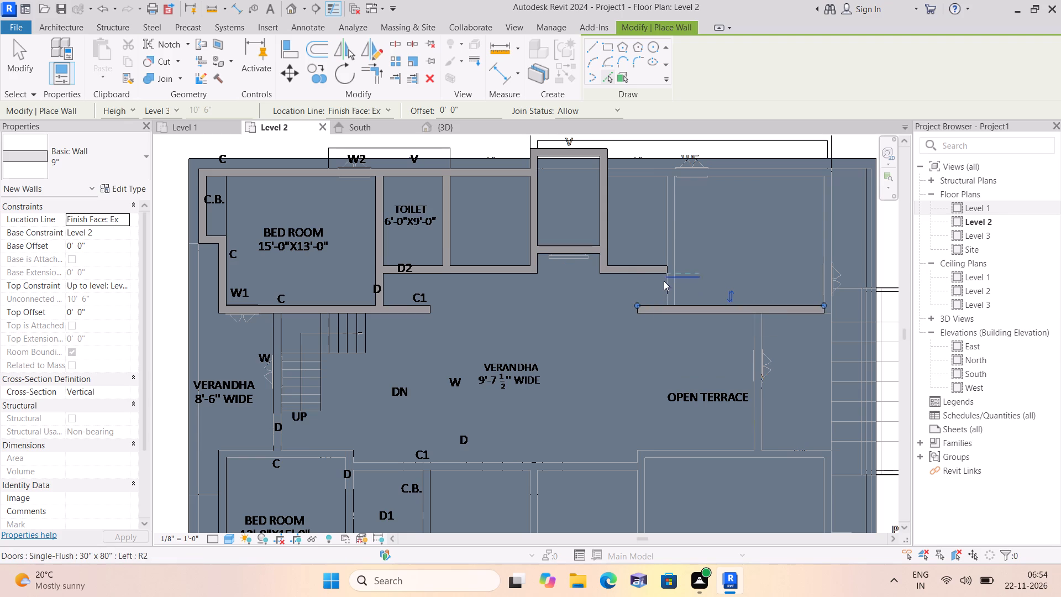
pyautogui.click(675, 257)
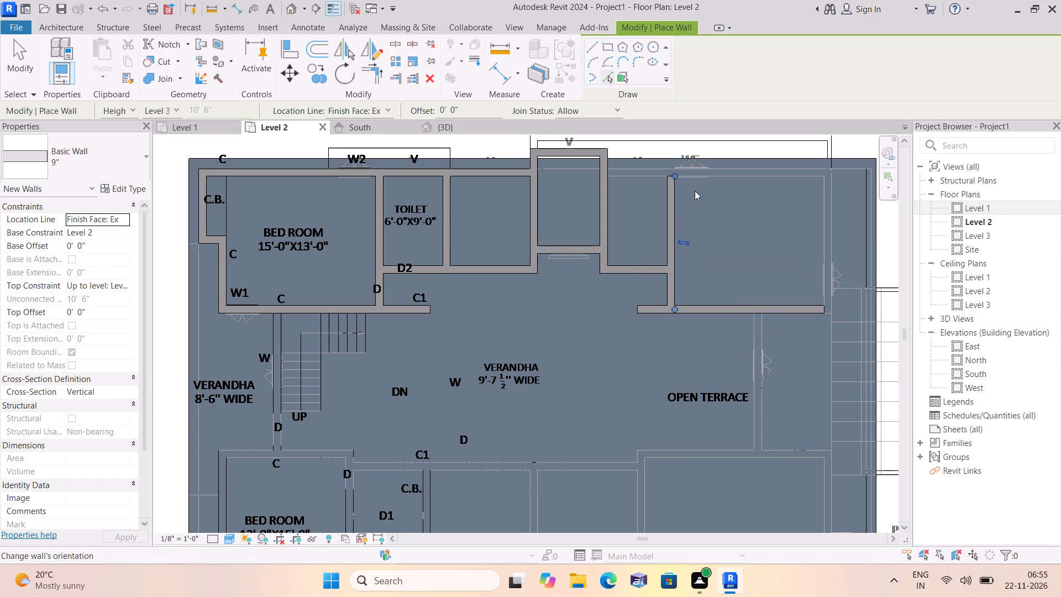
pyautogui.click(655, 180)
pyautogui.scroll(-3, 650, 203)
pyautogui.scroll(1, 771, 218)
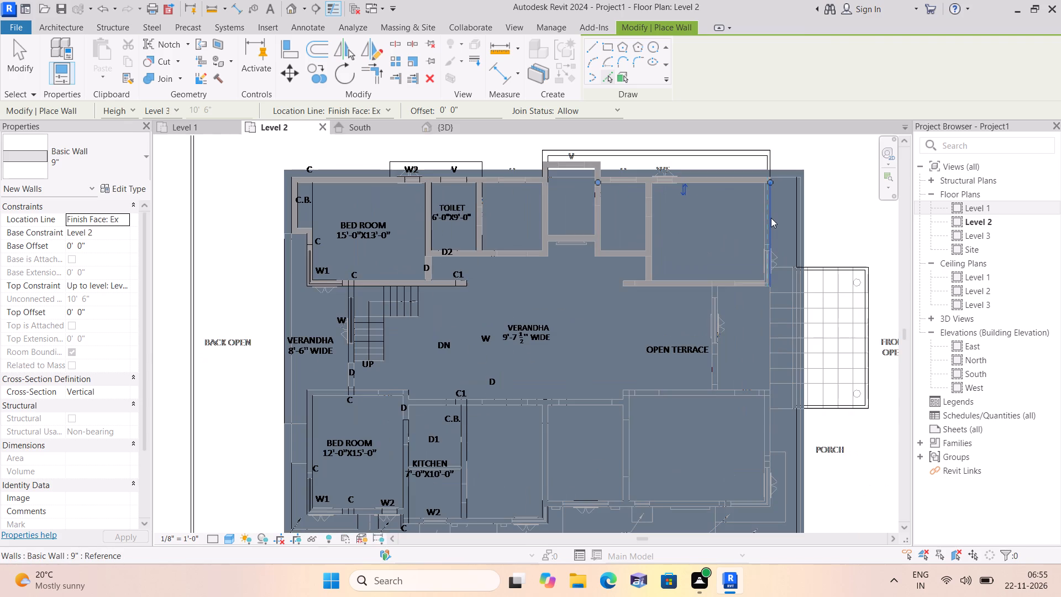
pyautogui.click(775, 216)
# Place a 9" wall between the 8'-6" wide verandah and the staircase, picking the underlying wall line.
pyautogui.scroll(-1, 774, 229)
pyautogui.moveTo(774, 229); pyautogui.dragTo(748, 201, button='middle')
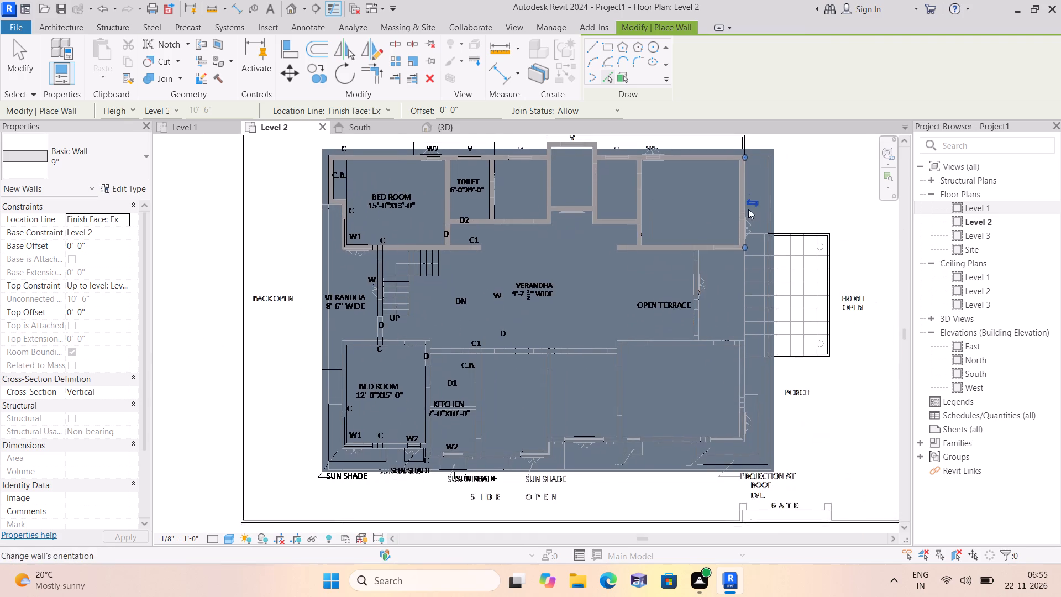
pyautogui.scroll(3, 770, 208)
pyautogui.scroll(-2, 761, 235)
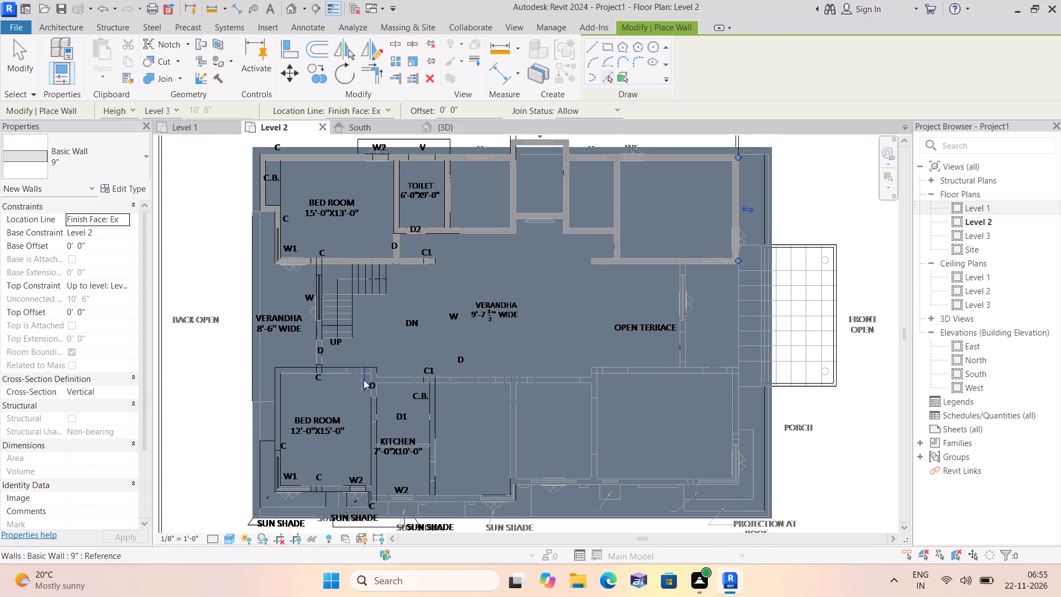
pyautogui.scroll(-1, 365, 366)
pyautogui.moveTo(368, 364); pyautogui.dragTo(521, 291, button='middle')
pyautogui.scroll(2, 476, 258)
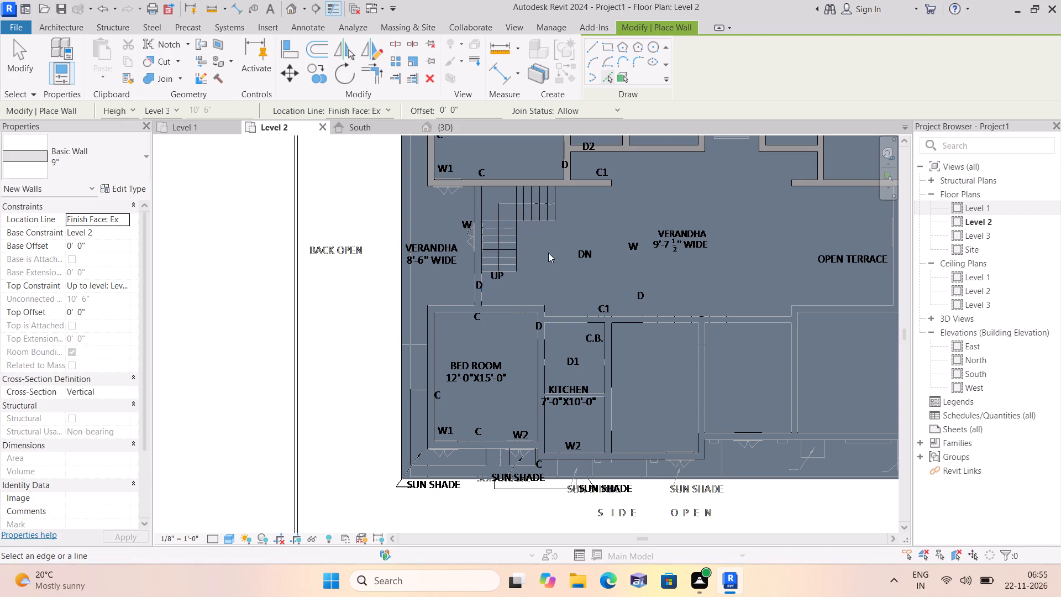
pyautogui.scroll(2, 517, 304)
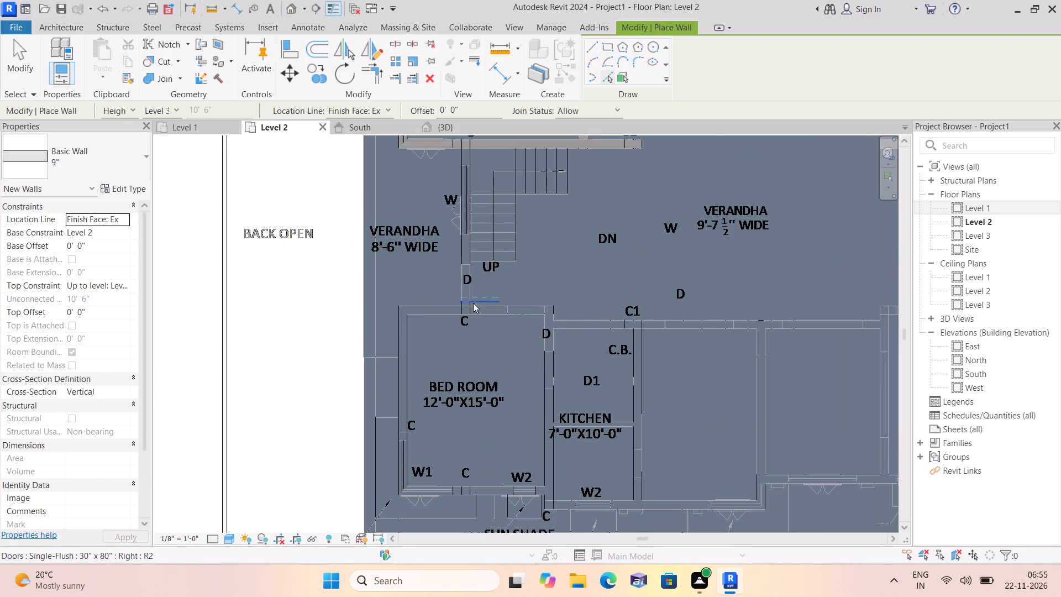
pyautogui.click(474, 178)
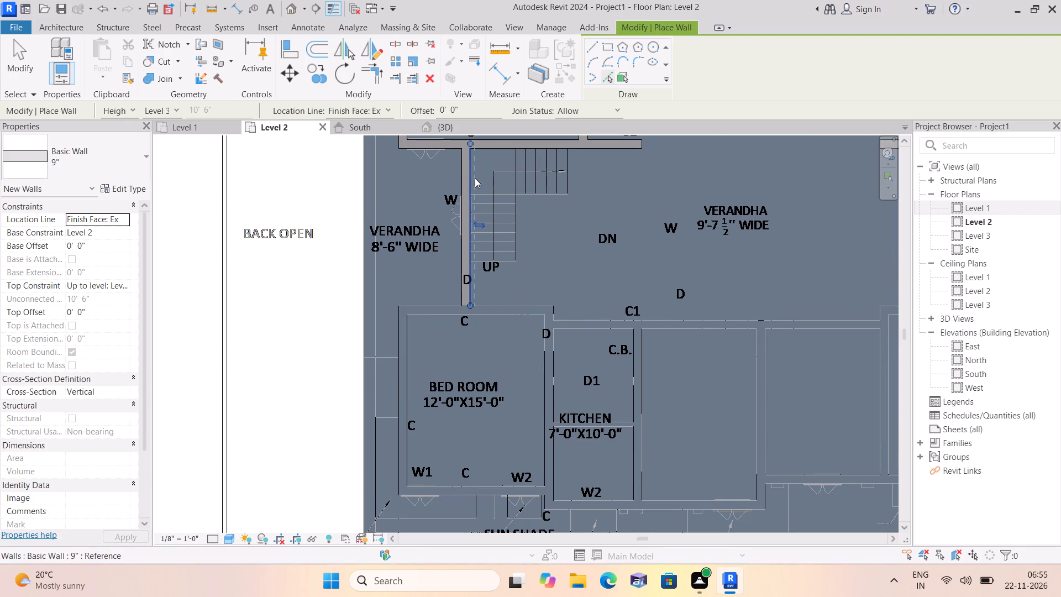
# Place 9" walls on all four sides of the 12'-0"X15'-0" bedroom, picking the underlying wall lines.
pyautogui.click(482, 315)
pyautogui.moveTo(491, 352); pyautogui.dragTo(521, 287, button='middle')
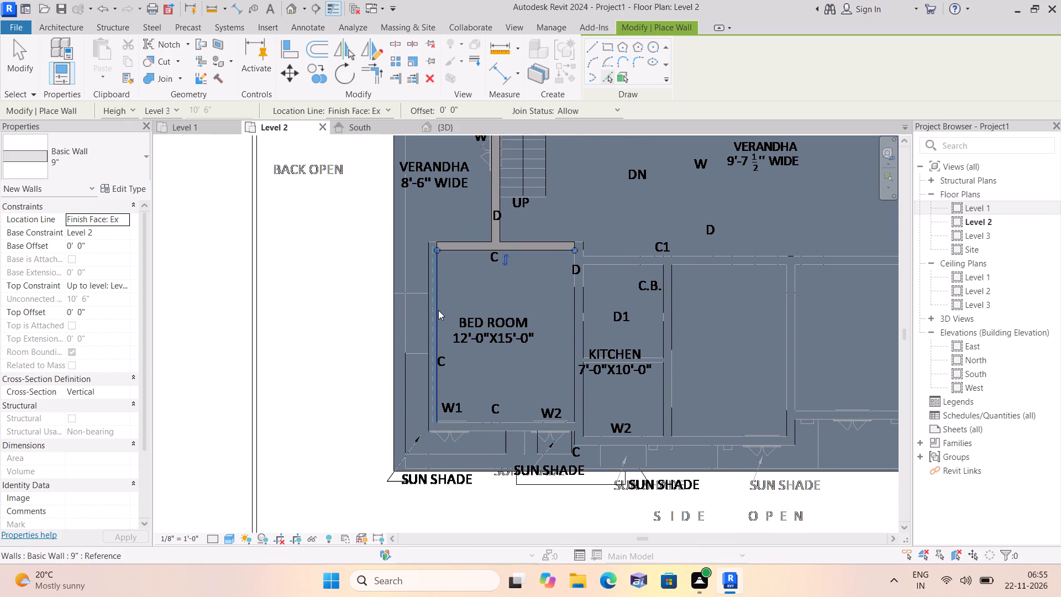
pyautogui.click(438, 310)
pyautogui.click(486, 426)
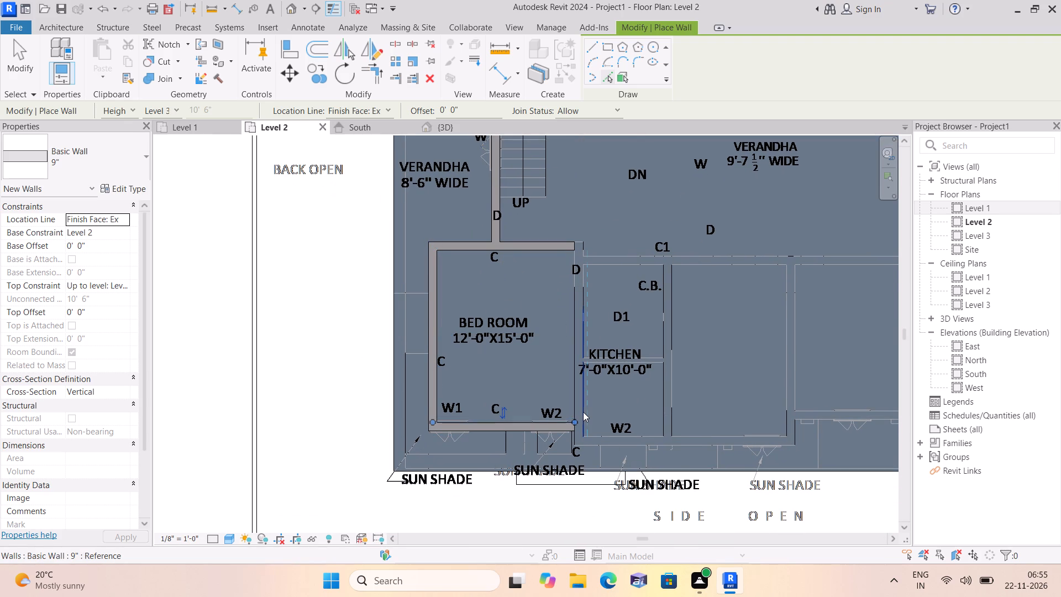
pyautogui.click(587, 391)
# Place 9" walls around the 7'-0"X10'-0" kitchen and the adjoining room, plus one continuing along the verandah side toward the next room.
pyautogui.scroll(-2, 618, 405)
pyautogui.moveTo(618, 405); pyautogui.dragTo(606, 387, button='middle')
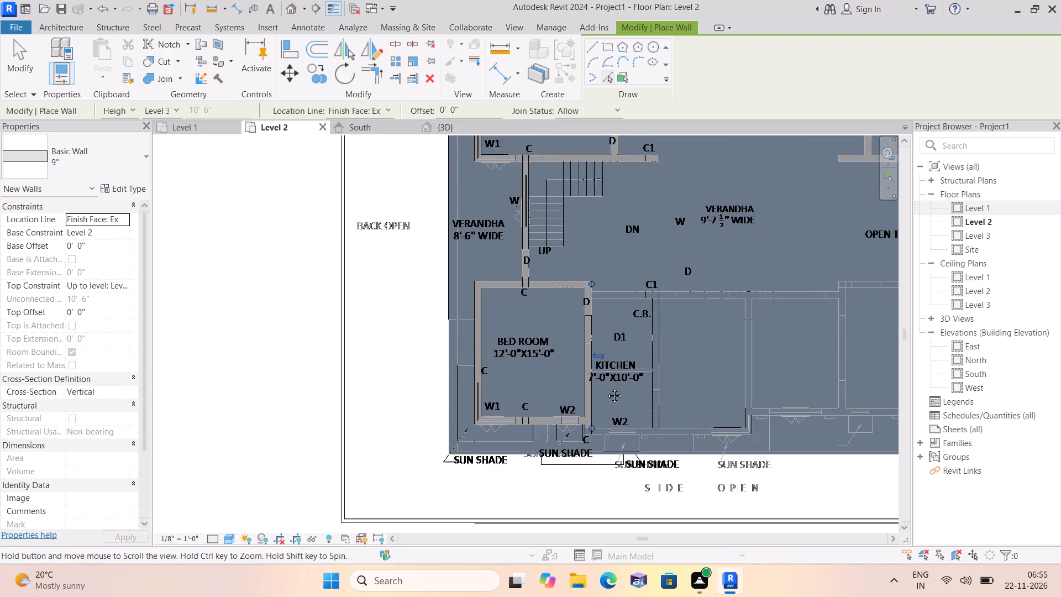
pyautogui.moveTo(606, 387); pyautogui.dragTo(572, 342, button='middle')
pyautogui.scroll(2, 571, 340)
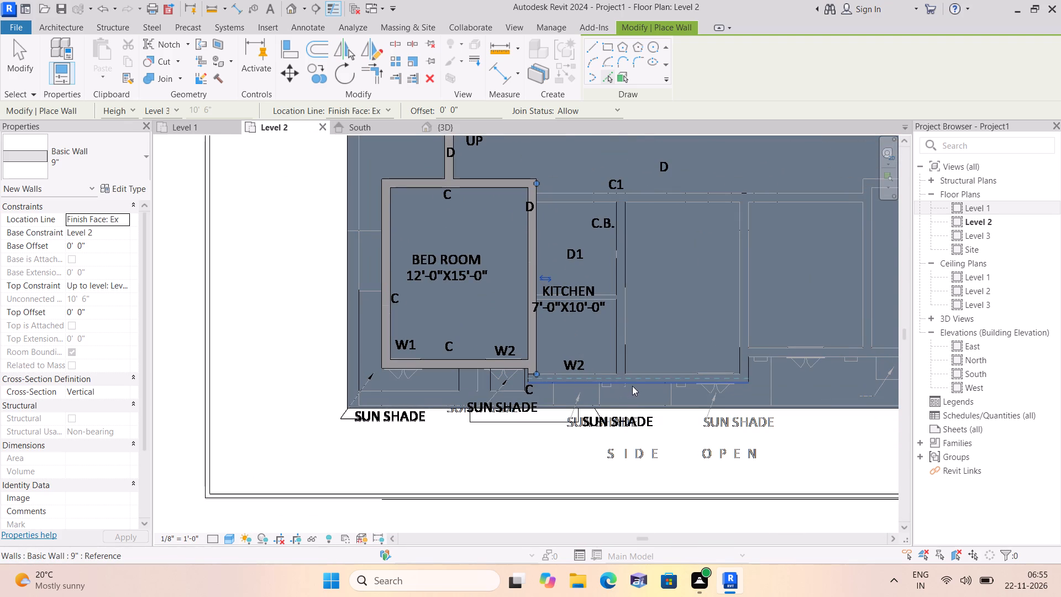
pyautogui.click(633, 386)
pyautogui.click(616, 333)
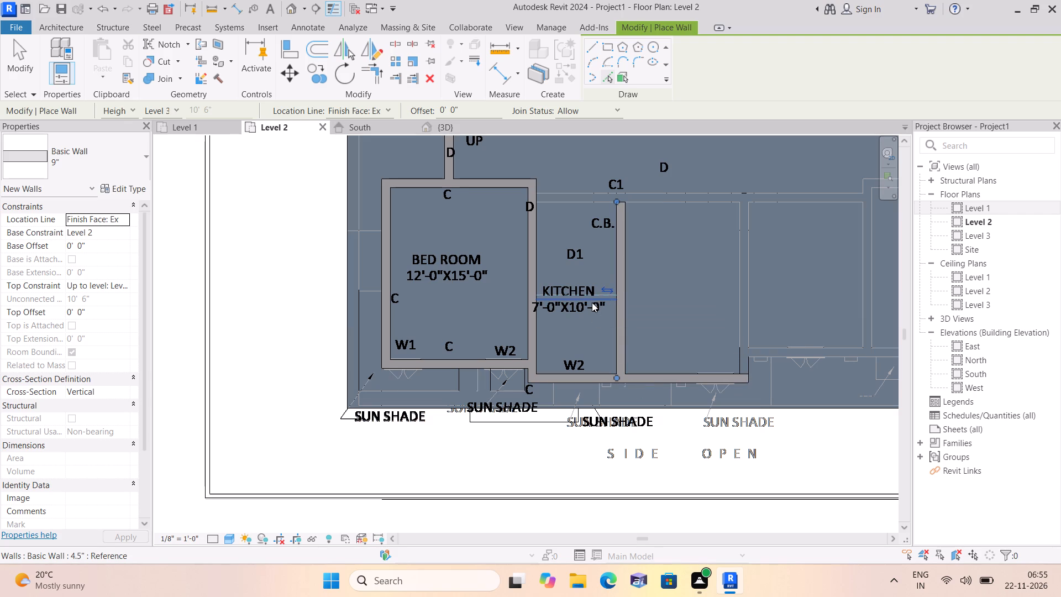
pyautogui.click(582, 206)
pyautogui.moveTo(722, 249); pyautogui.dragTo(585, 252, button='middle')
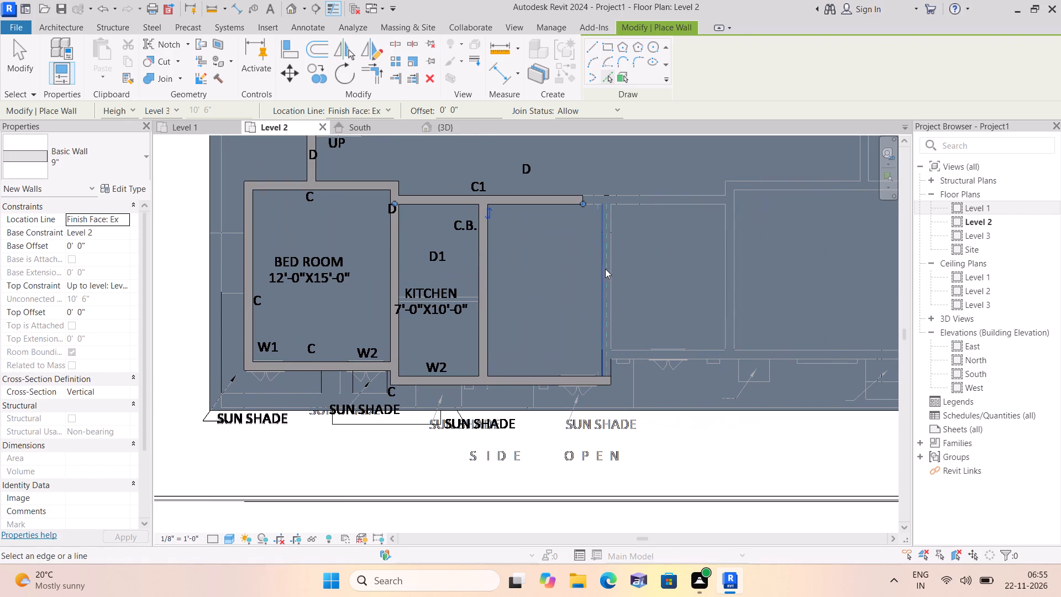
pyautogui.click(612, 248)
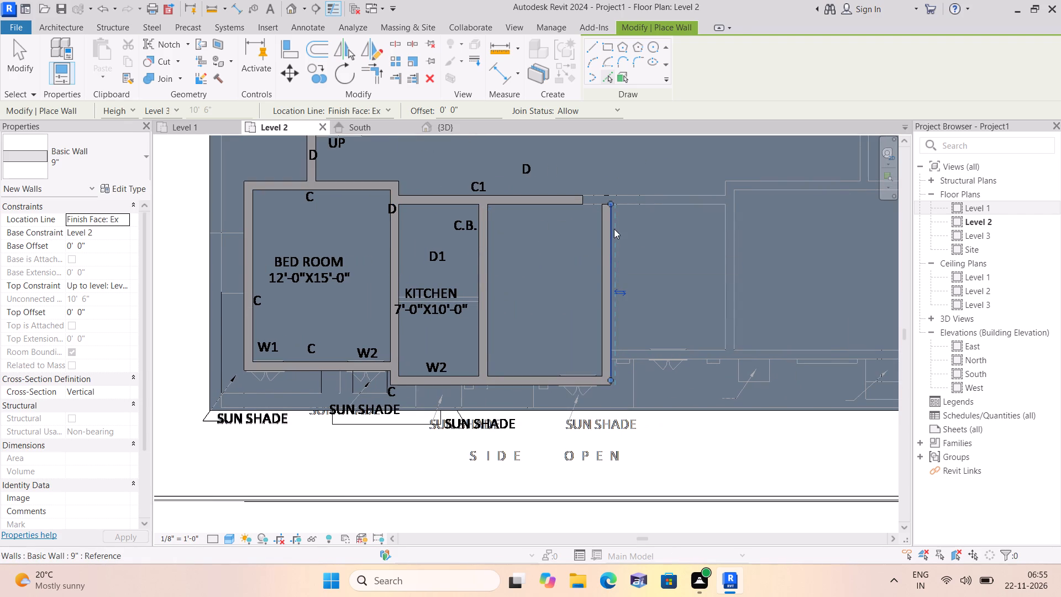
pyautogui.click(640, 205)
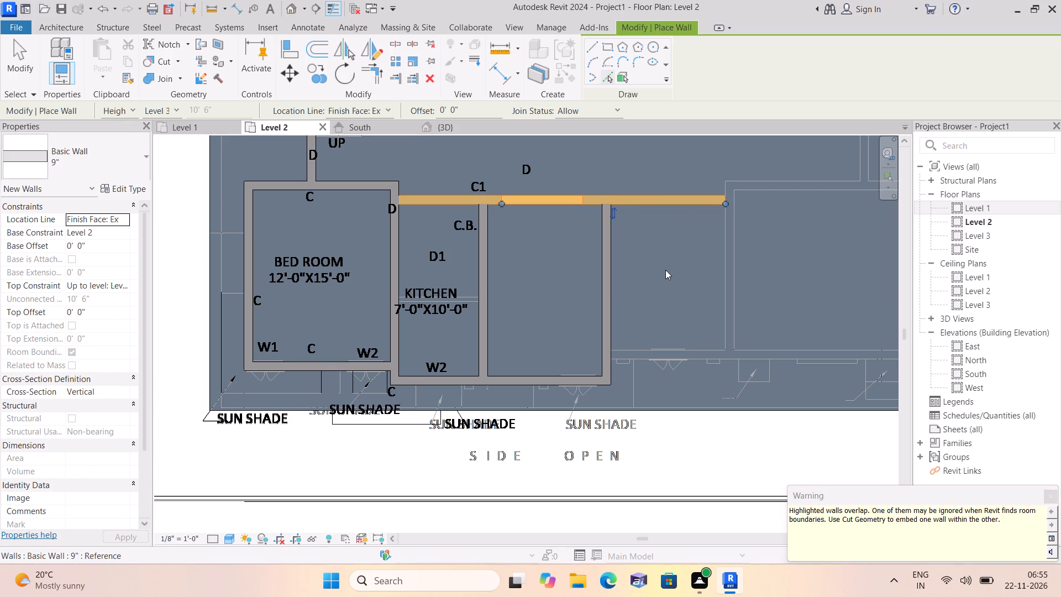
pyautogui.press('Escape')
pyautogui.press('Escape')
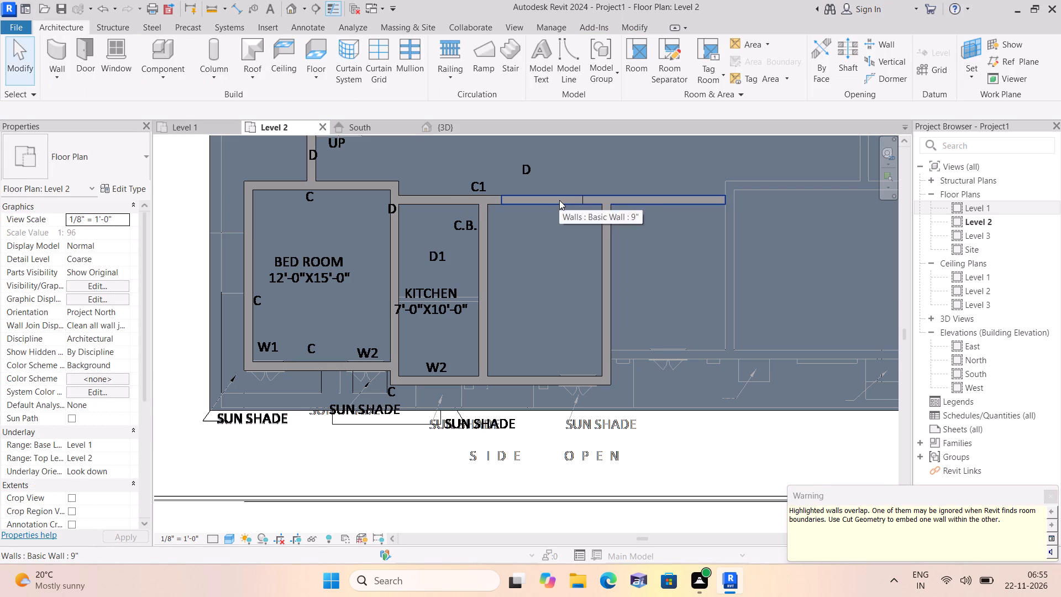
pyautogui.press('Escape')
# Select the 9" wall that overlaps the kitchen's verandah-side wall and runs on toward the next room.
pyautogui.click(559, 201)
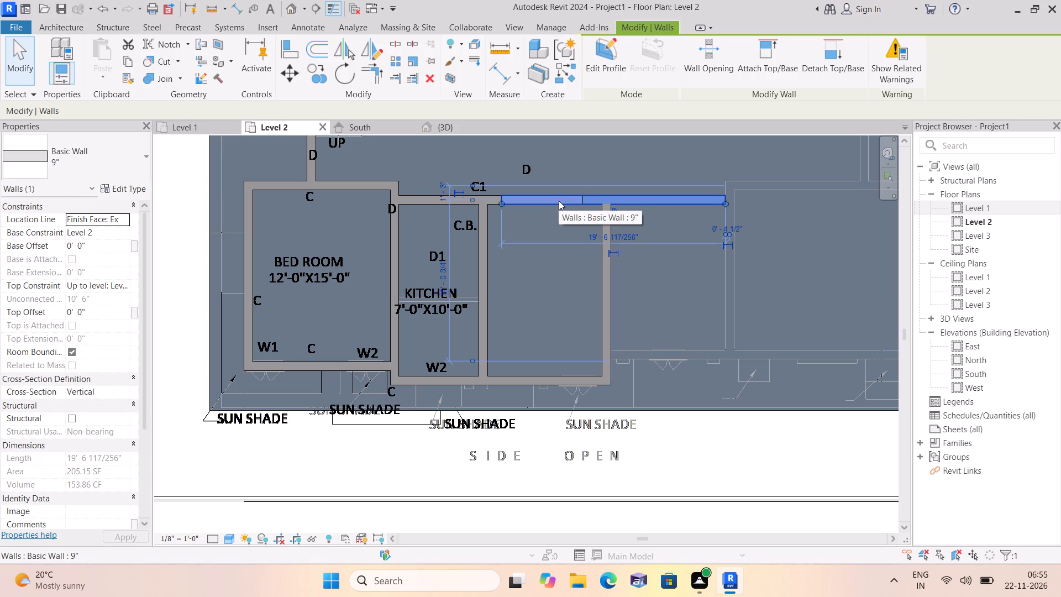
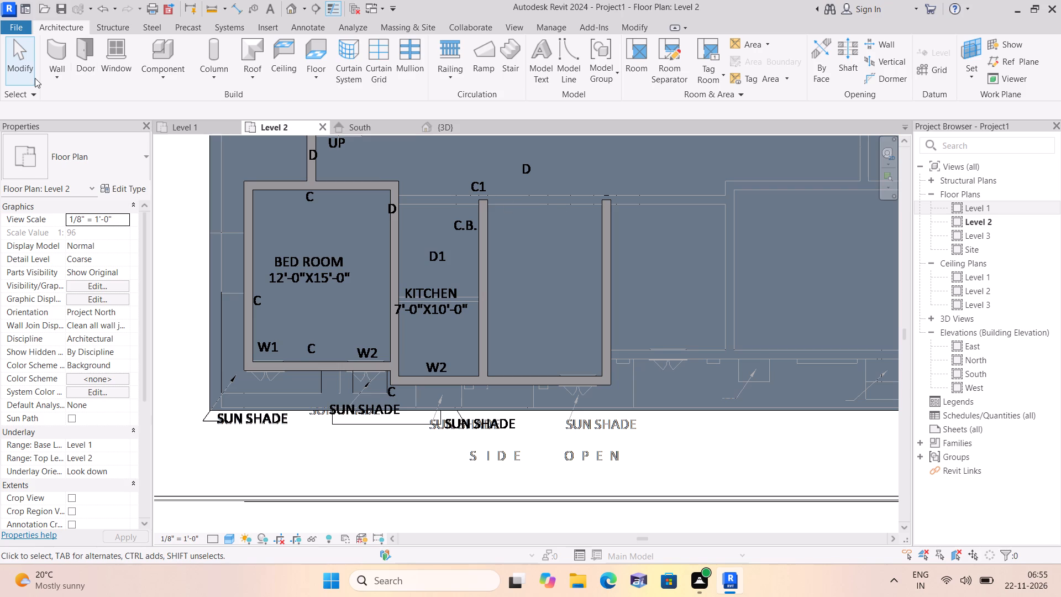
# Place 9" walls along the kitchen's verandah side and around the two rooms toward the porch except the porch-side wall, picking underlying lines.
pyautogui.click(52, 77)
pyautogui.click(92, 98)
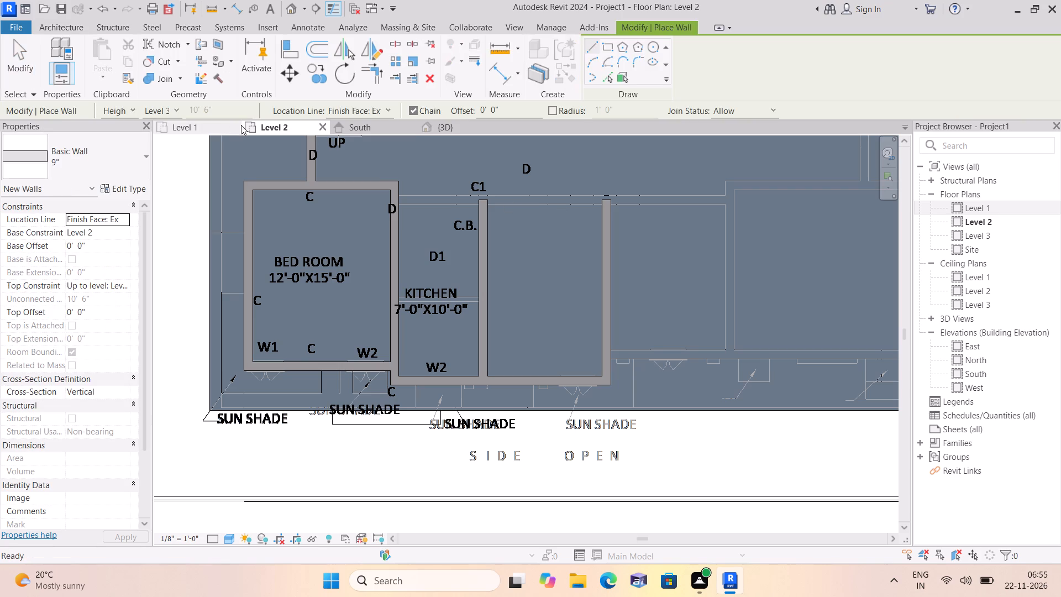
pyautogui.click(609, 74)
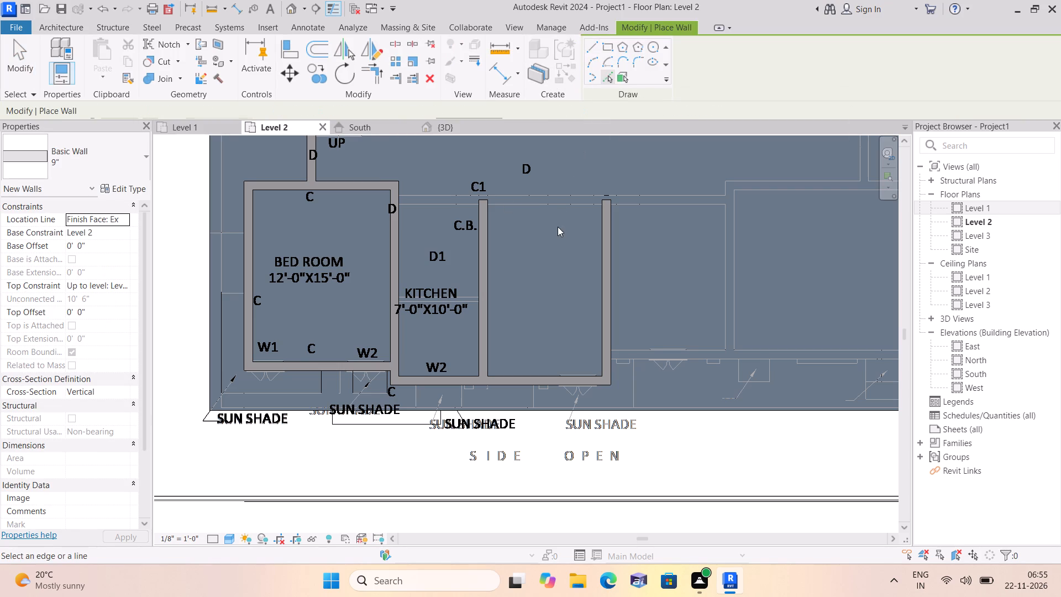
pyautogui.click(561, 208)
pyautogui.scroll(-3, 561, 208)
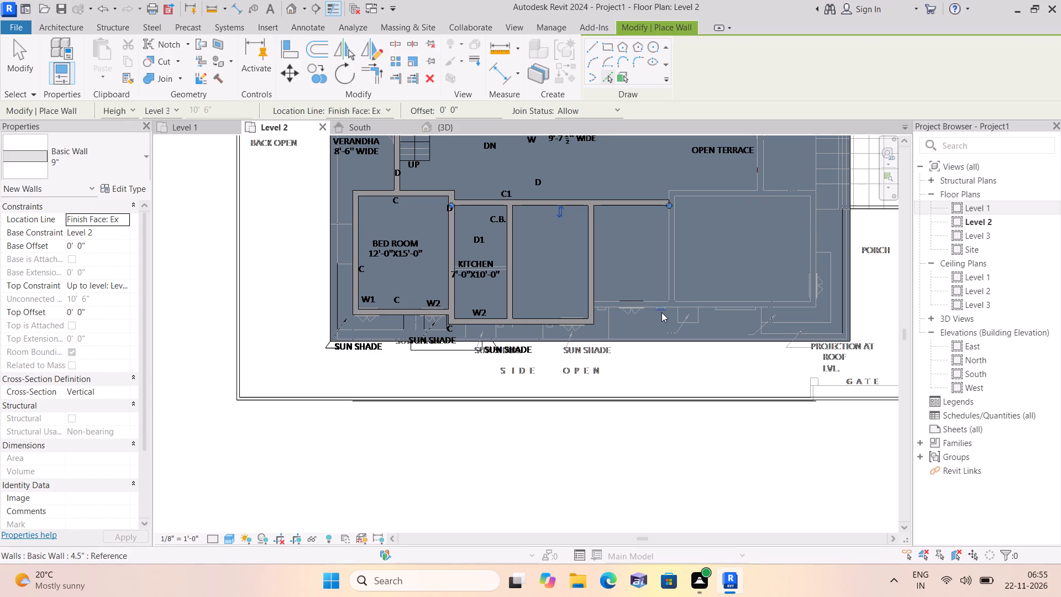
pyautogui.click(725, 312)
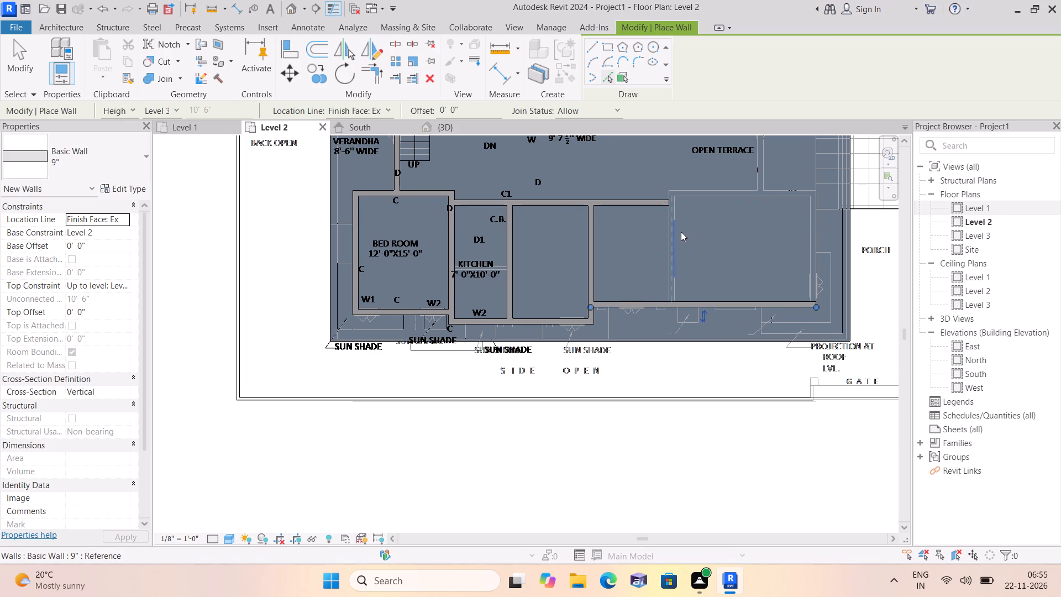
pyautogui.click(681, 232)
pyautogui.moveTo(689, 227); pyautogui.dragTo(615, 256, button='middle')
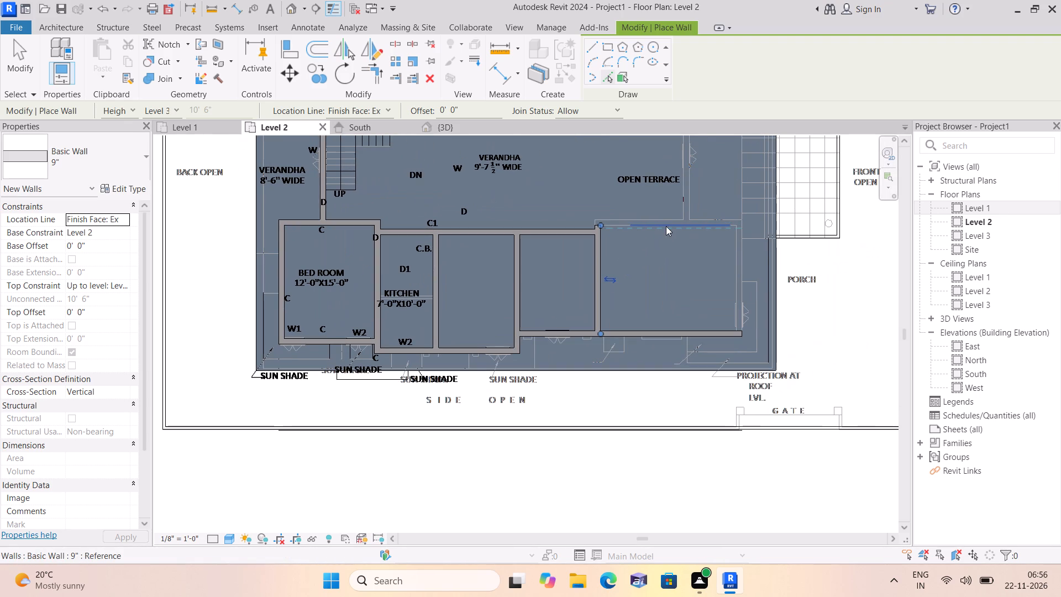
pyautogui.click(669, 230)
# Try to close the corner gap where the last room's terrace-side wall meets the dividing wall, using short picked 9" walls.
pyautogui.scroll(2, 605, 229)
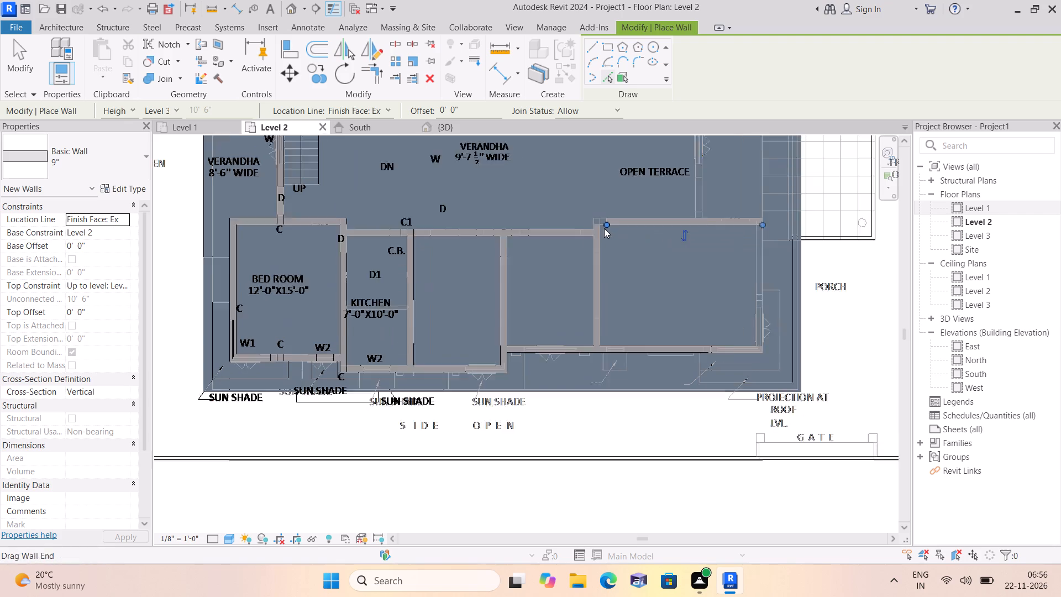
pyautogui.scroll(5, 604, 228)
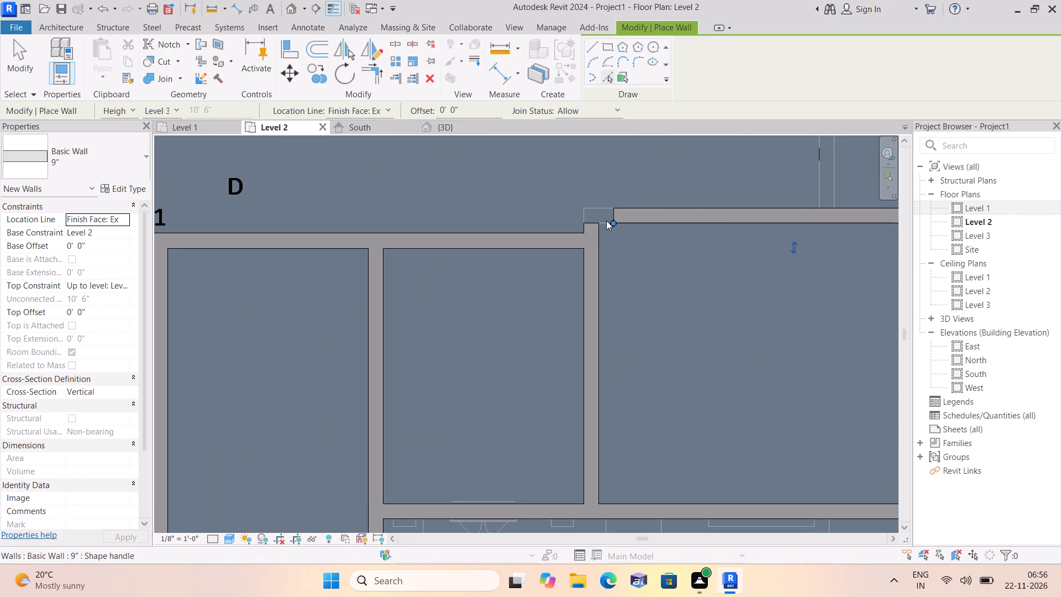
pyautogui.scroll(4, 607, 225)
pyautogui.click(596, 214)
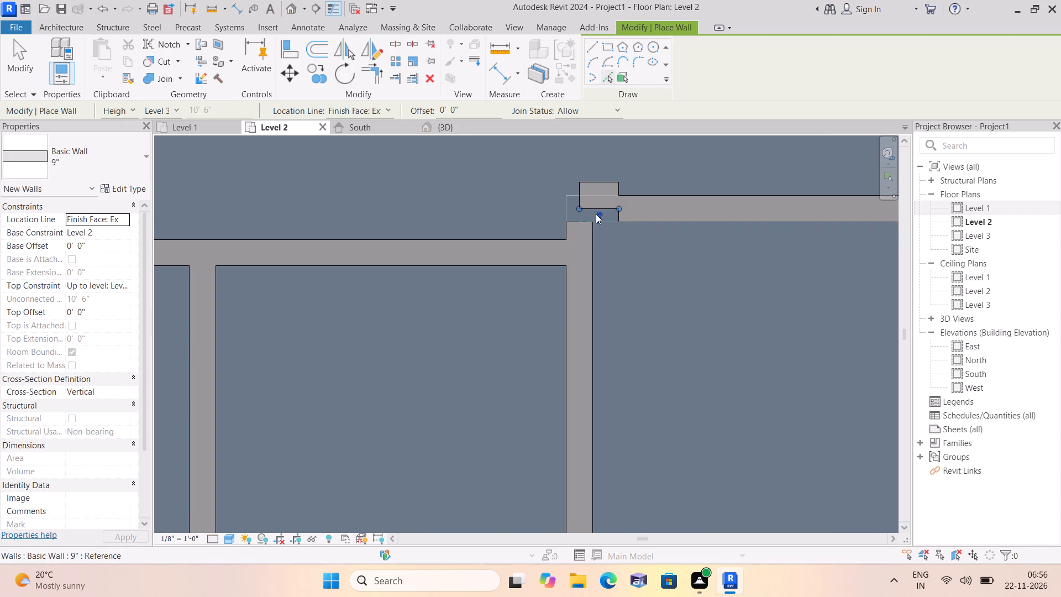
pyautogui.press('Escape')
pyautogui.click(596, 203)
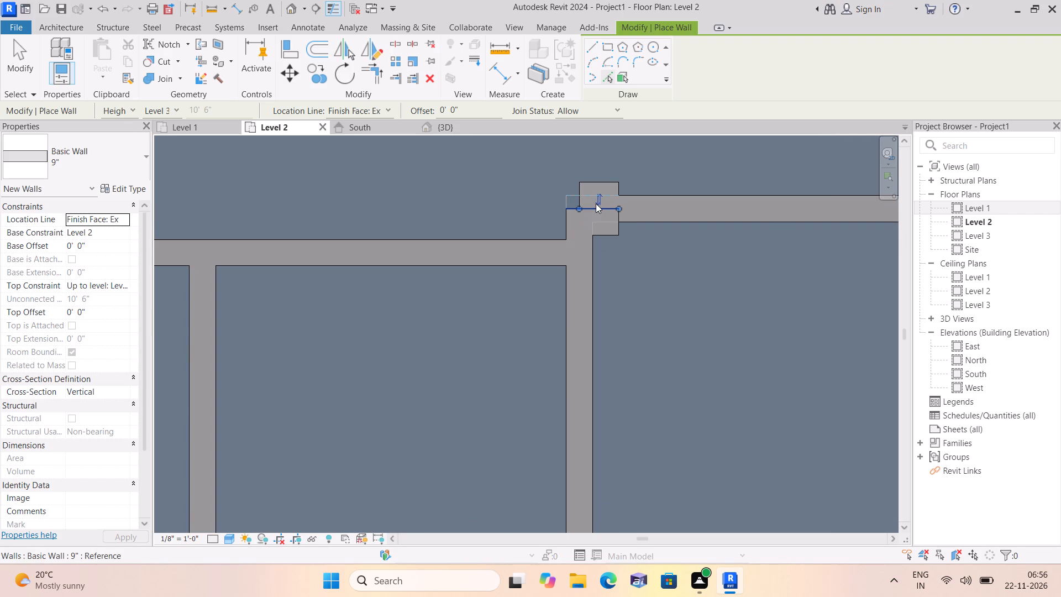
pyautogui.press('Escape')
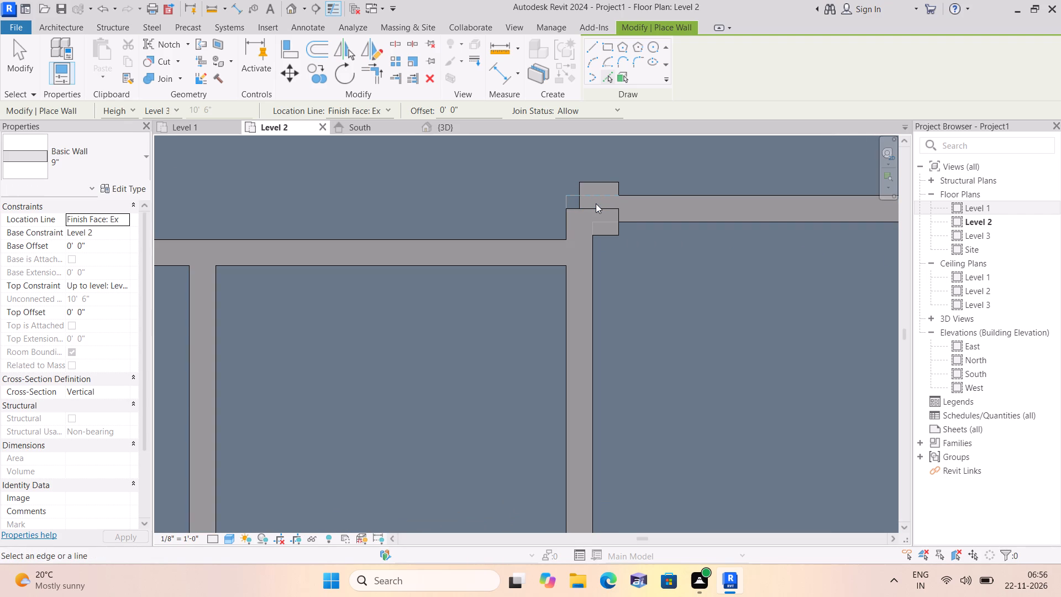
pyautogui.click(592, 218)
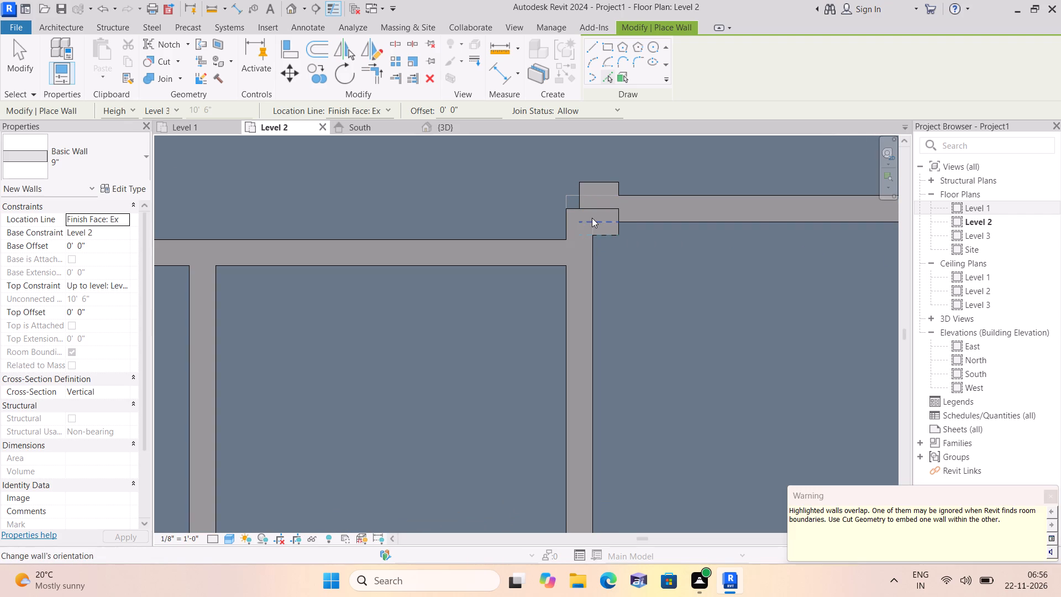
pyautogui.press('Escape')
pyautogui.press('Escape')
# Delete the overlapping short 9" walls at the corner gap of the last room.
pyautogui.click(590, 222)
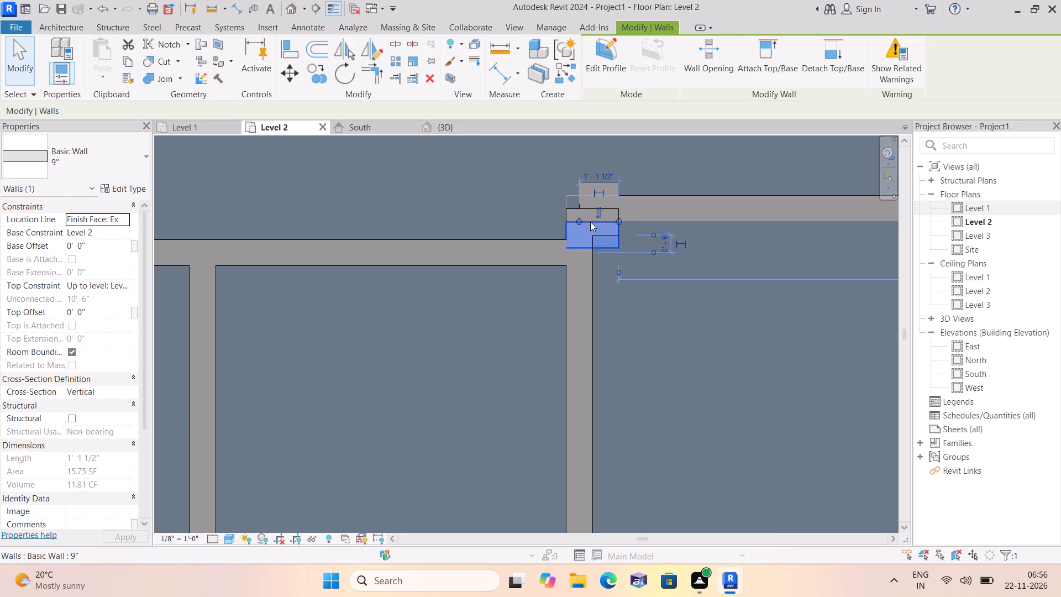
pyautogui.press('Delete')
pyautogui.click(590, 222)
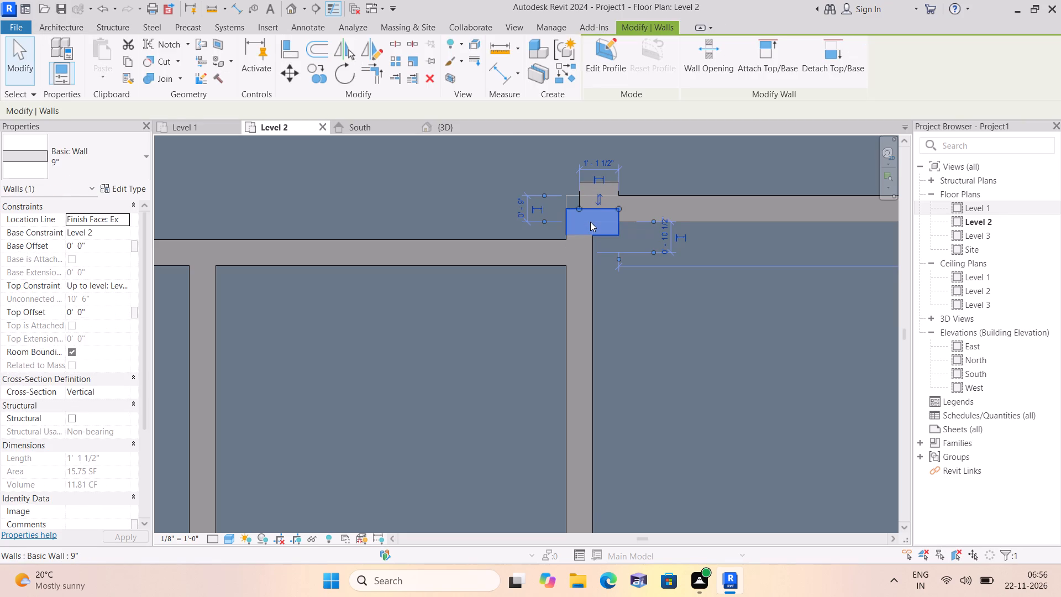
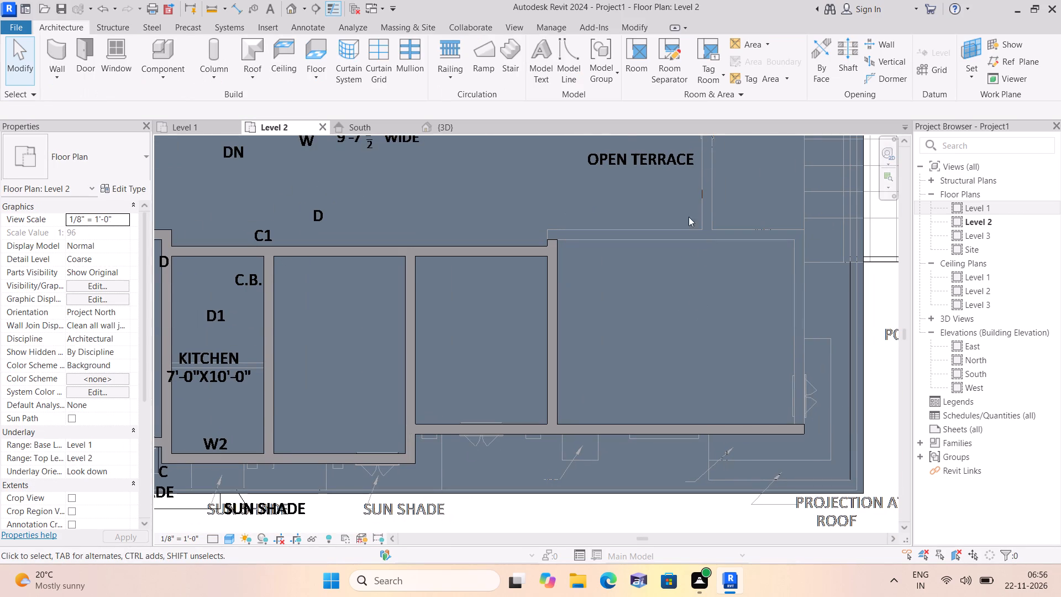
# Place 9" walls along the open-terrace side and the porch side of the last room, picking the underlying lines.
pyautogui.click(61, 75)
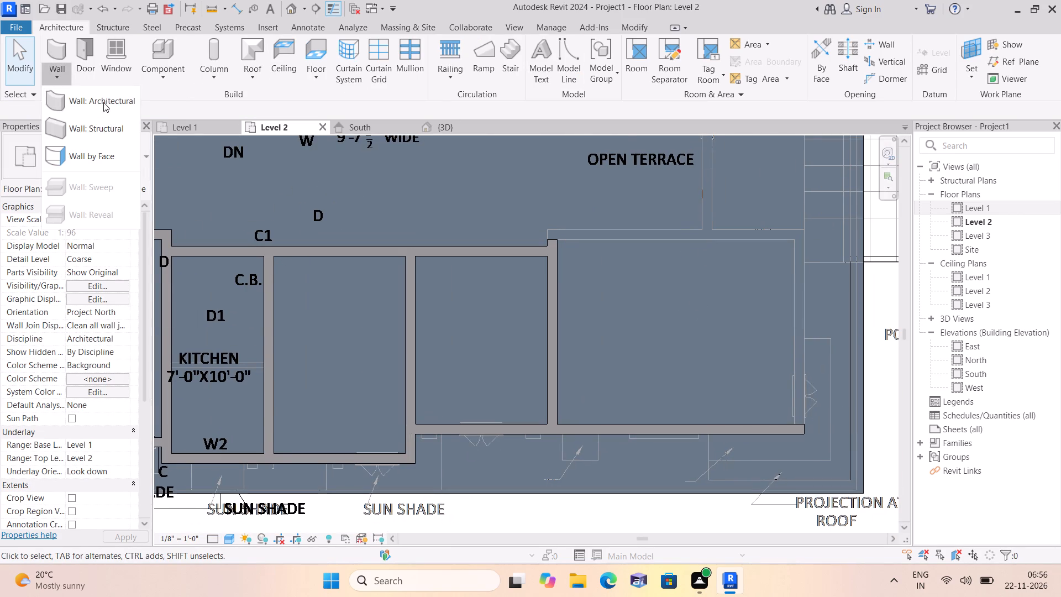
pyautogui.moveTo(103, 99); pyautogui.dragTo(108, 102)
pyautogui.click(609, 78)
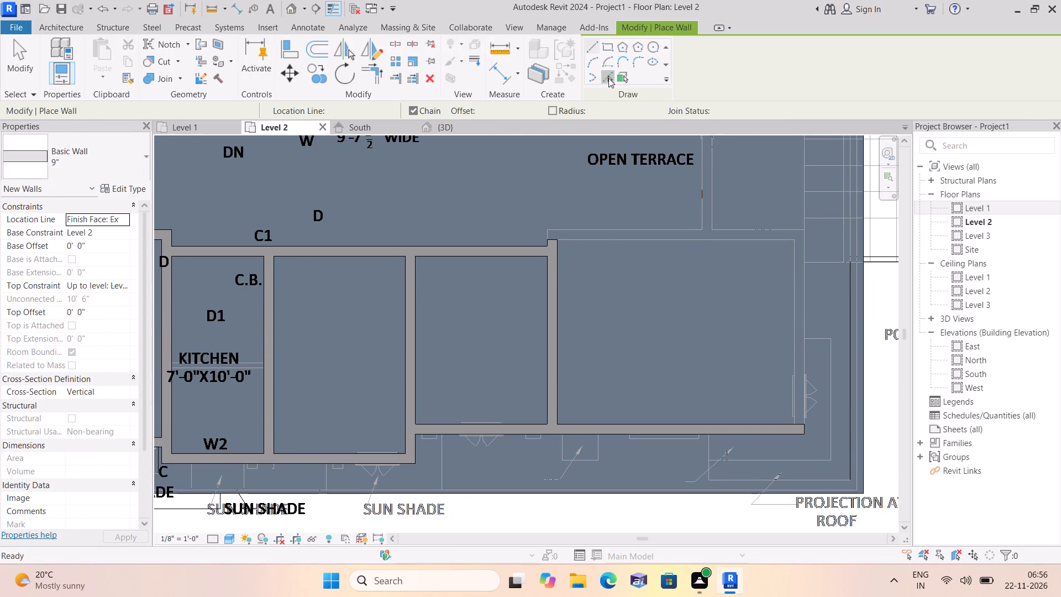
pyautogui.click(581, 243)
pyautogui.scroll(-2, 593, 243)
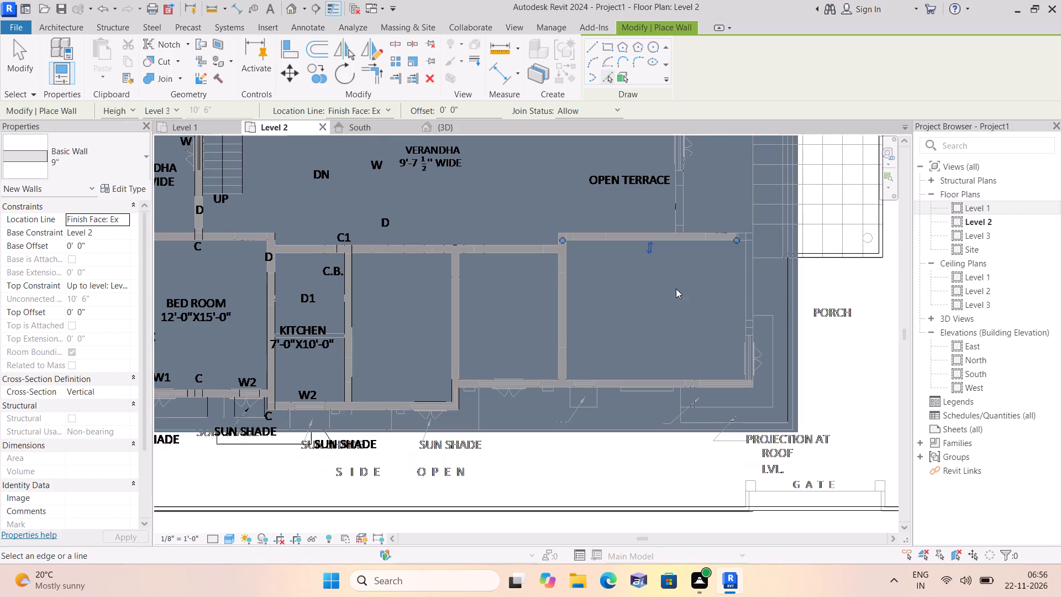
pyautogui.click(755, 282)
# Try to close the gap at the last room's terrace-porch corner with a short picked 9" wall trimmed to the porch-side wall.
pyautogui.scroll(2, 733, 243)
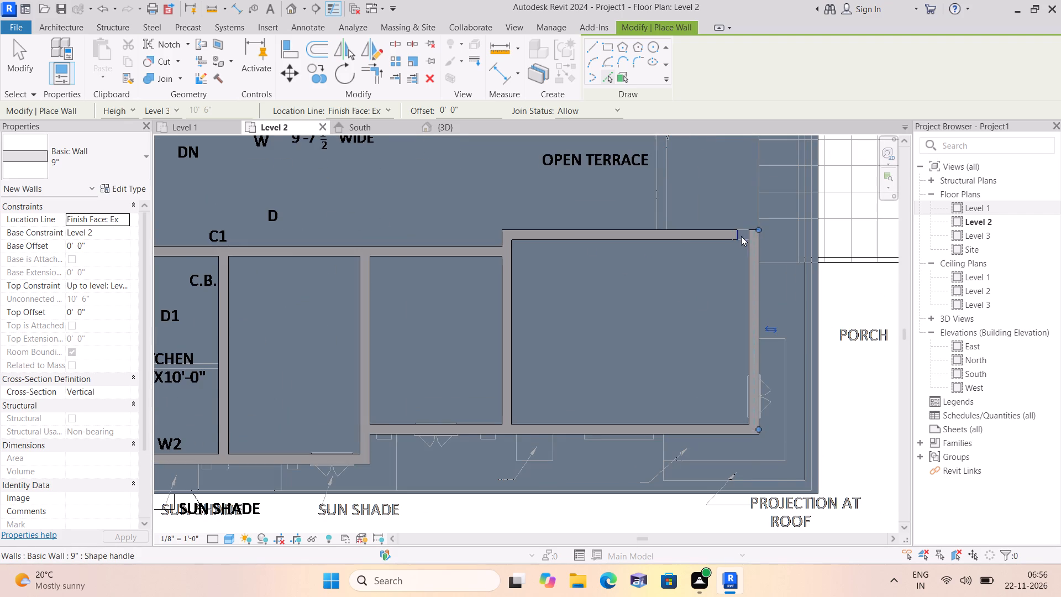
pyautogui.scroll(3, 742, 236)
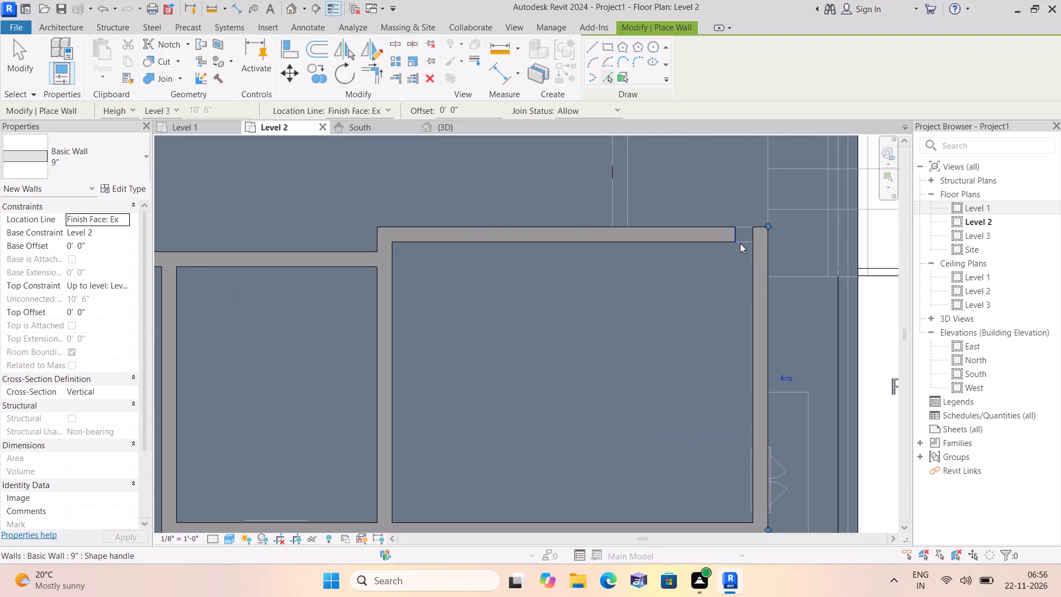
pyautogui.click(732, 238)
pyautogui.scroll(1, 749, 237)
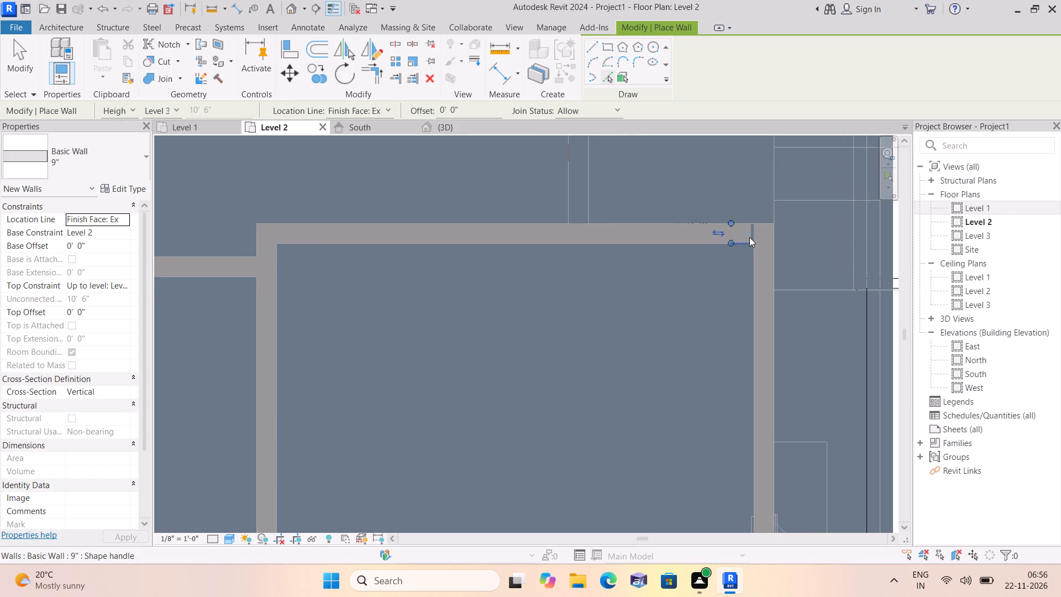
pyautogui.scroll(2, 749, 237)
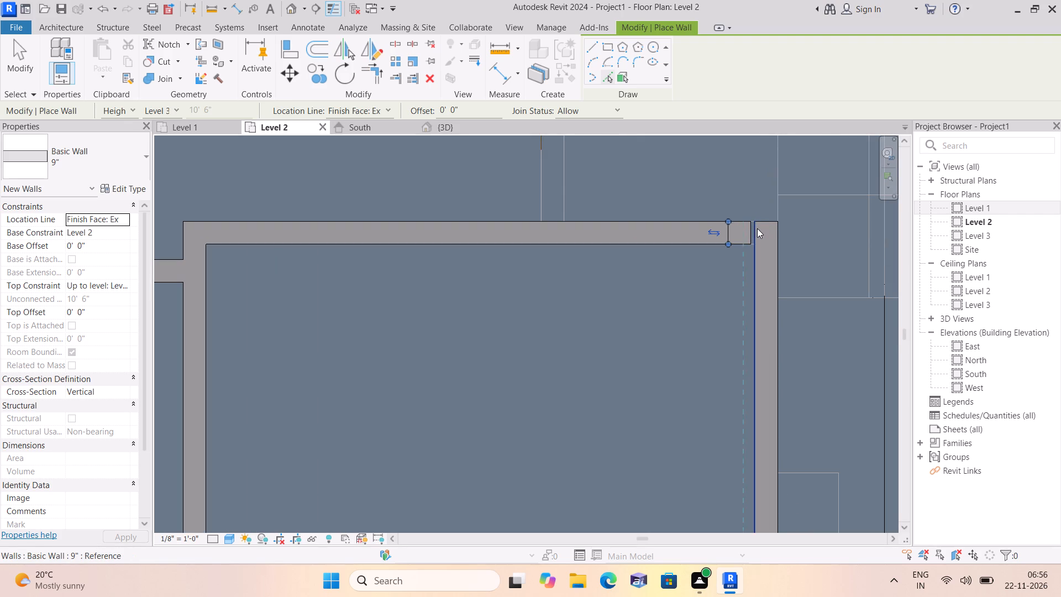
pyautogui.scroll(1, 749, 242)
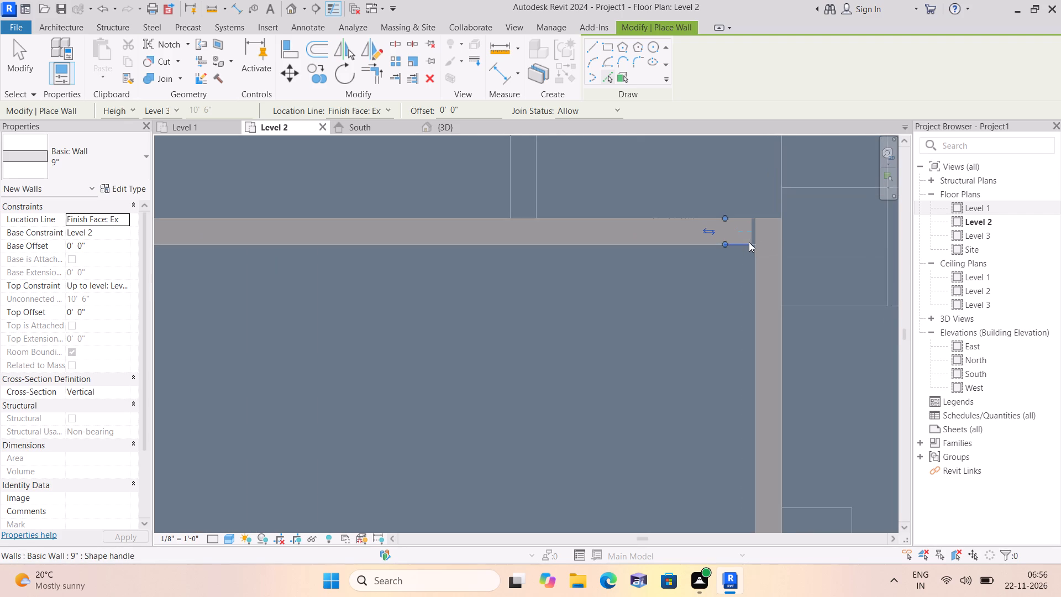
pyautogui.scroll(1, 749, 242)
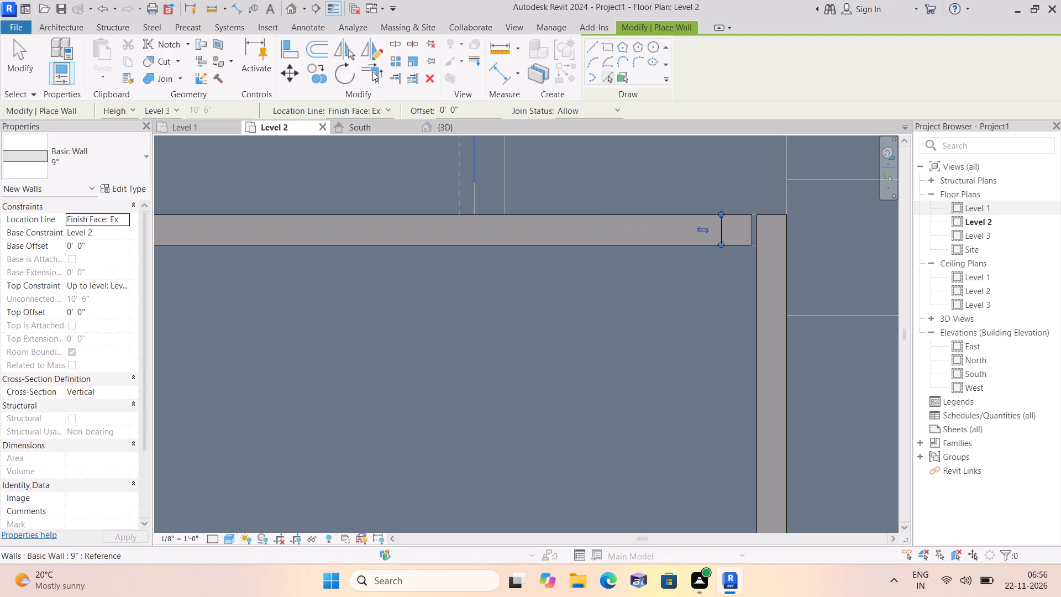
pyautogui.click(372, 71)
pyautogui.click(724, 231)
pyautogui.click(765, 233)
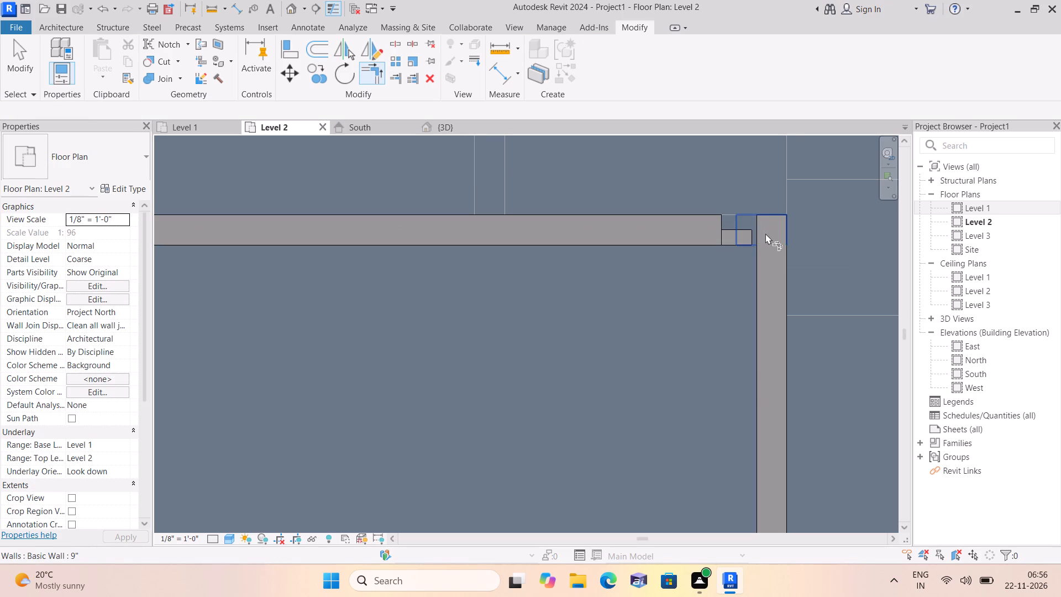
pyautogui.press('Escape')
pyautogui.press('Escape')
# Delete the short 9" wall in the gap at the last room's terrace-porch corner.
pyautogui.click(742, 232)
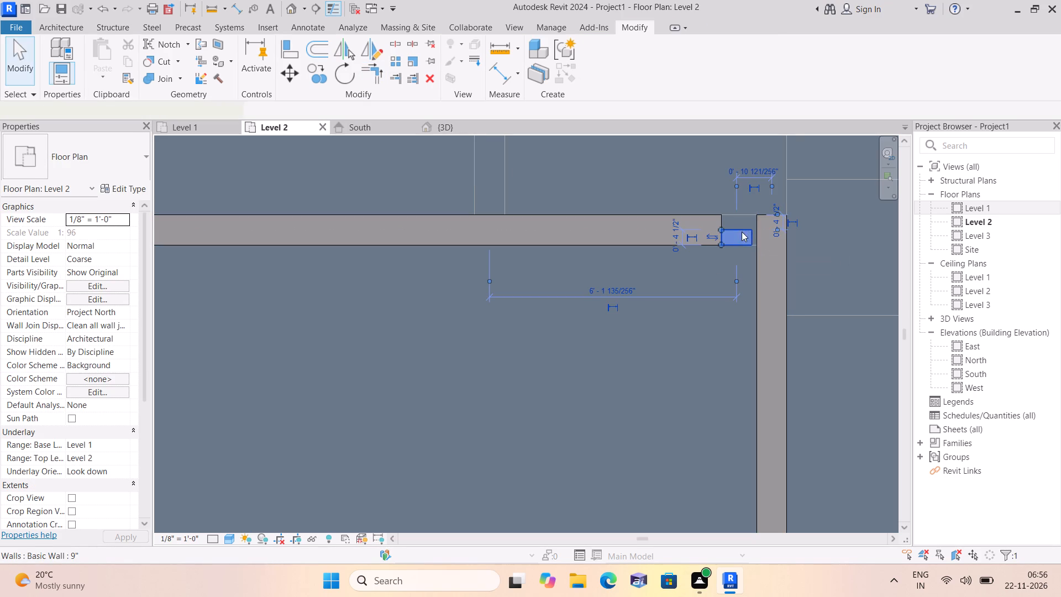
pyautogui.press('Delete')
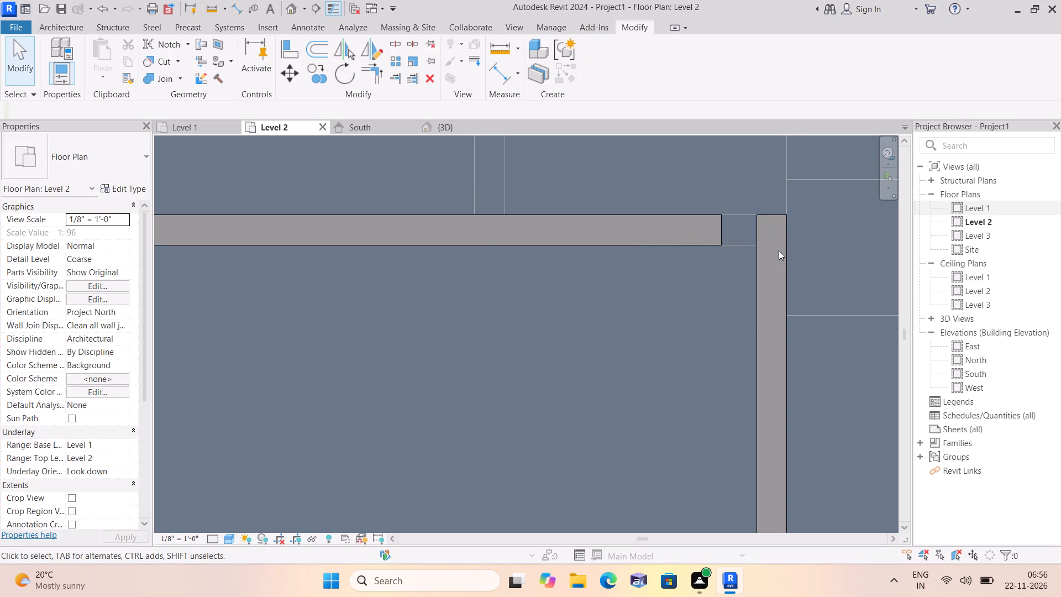
# Trim the last room's terrace-side wall and porch-side wall to meet at a corner.
pyautogui.click(373, 67)
pyautogui.click(691, 233)
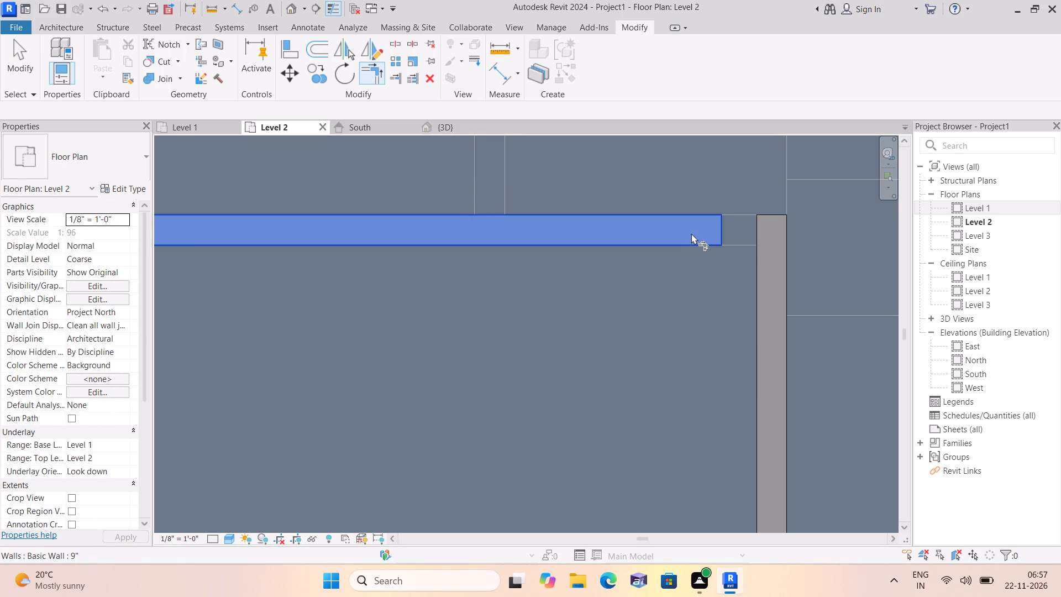
pyautogui.click(755, 233)
pyautogui.press('Escape')
pyautogui.scroll(-6, 750, 226)
pyautogui.press('Escape')
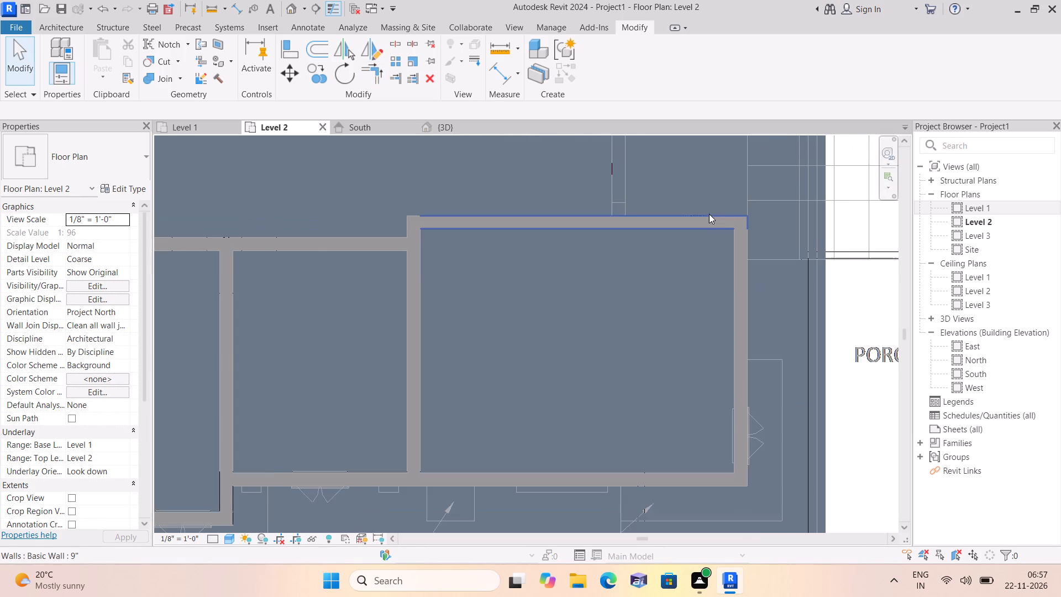
# Examine the Level 2 walls in the 3D view and across the whole Level 2 floor plan.
pyautogui.scroll(-5, 709, 214)
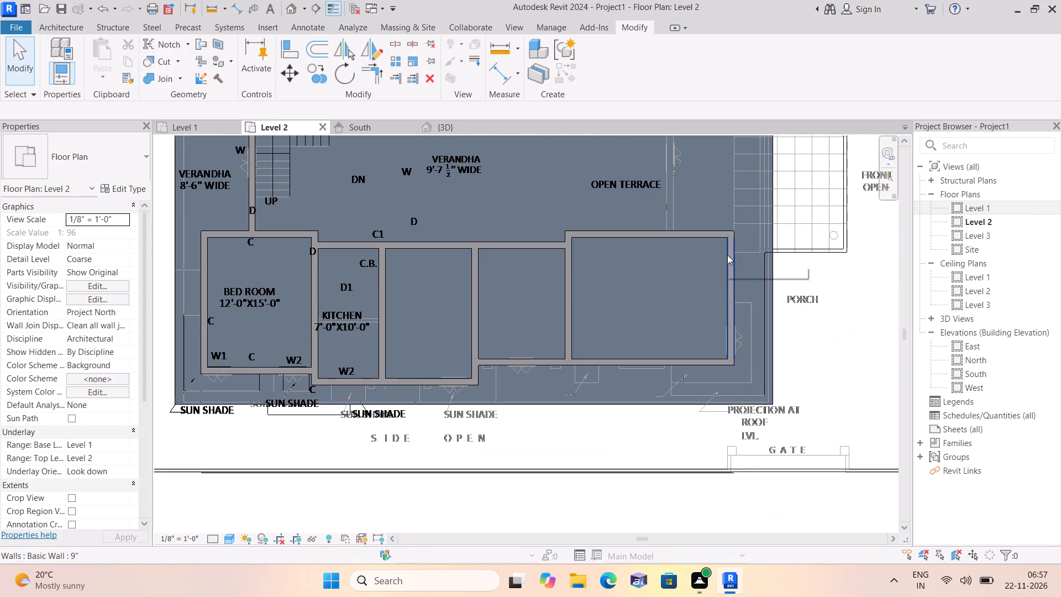
pyautogui.scroll(-3, 236, 290)
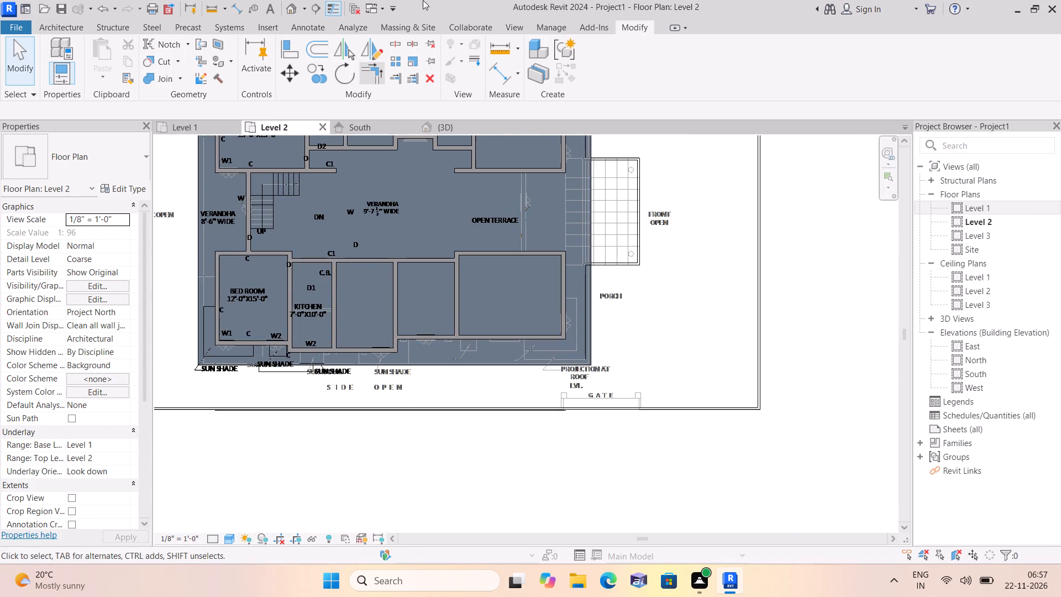
pyautogui.click(448, 125)
pyautogui.scroll(-4, 397, 164)
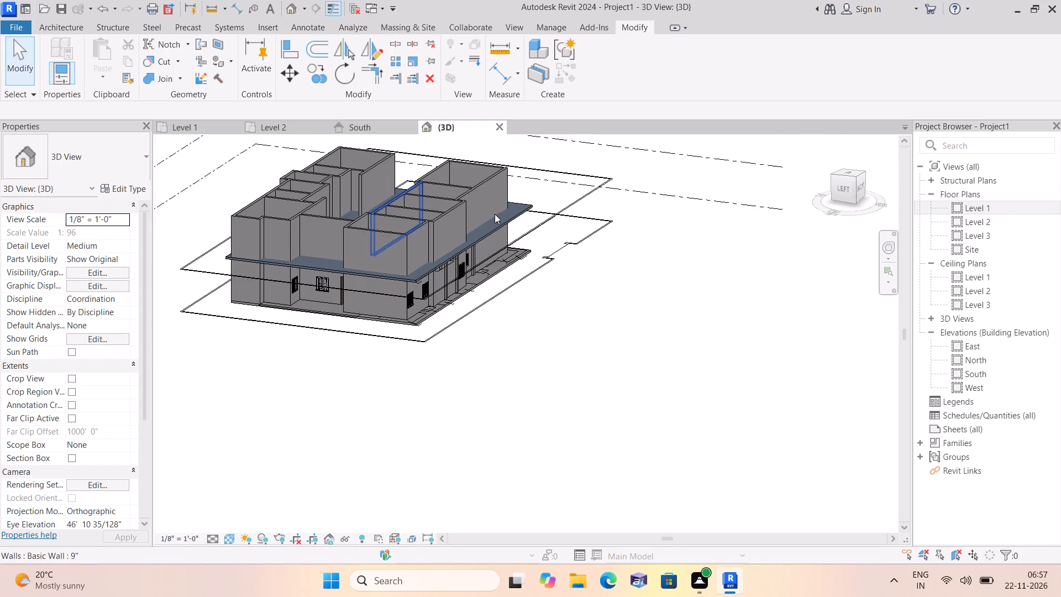
pyautogui.click(272, 122)
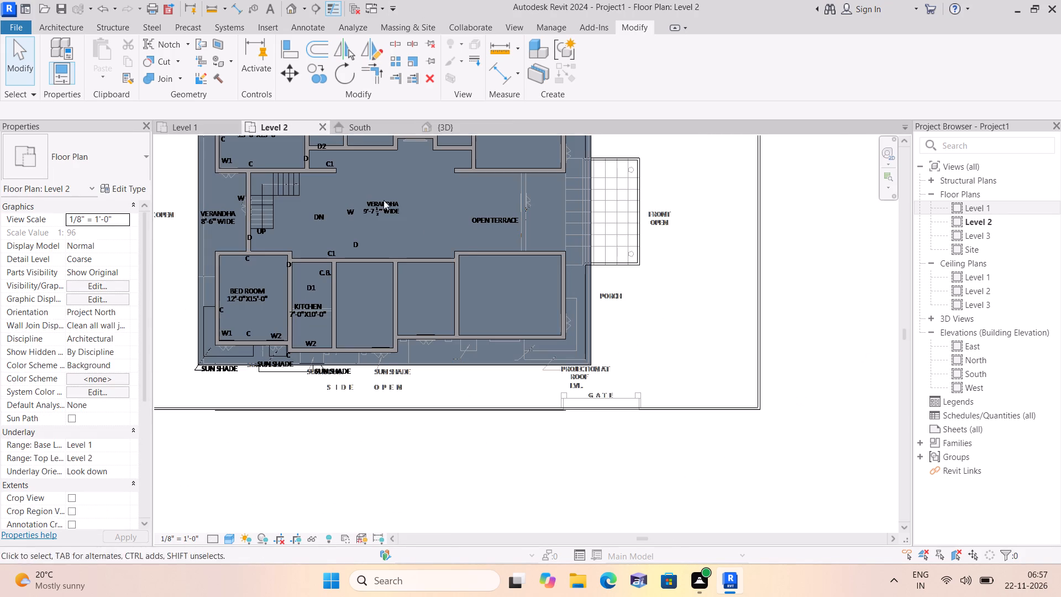
pyautogui.scroll(-4, 287, 141)
pyautogui.moveTo(296, 155); pyautogui.dragTo(451, 319, button='middle')
pyautogui.scroll(2, 470, 281)
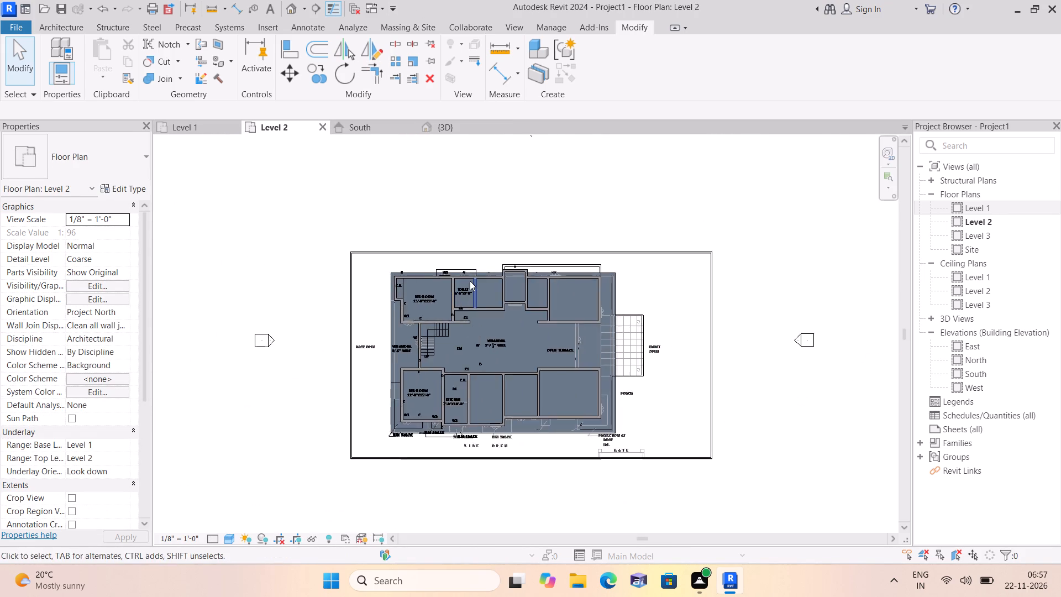
pyautogui.scroll(1, 470, 281)
pyautogui.scroll(2, 569, 334)
pyautogui.moveTo(542, 318); pyautogui.dragTo(527, 294, button='middle')
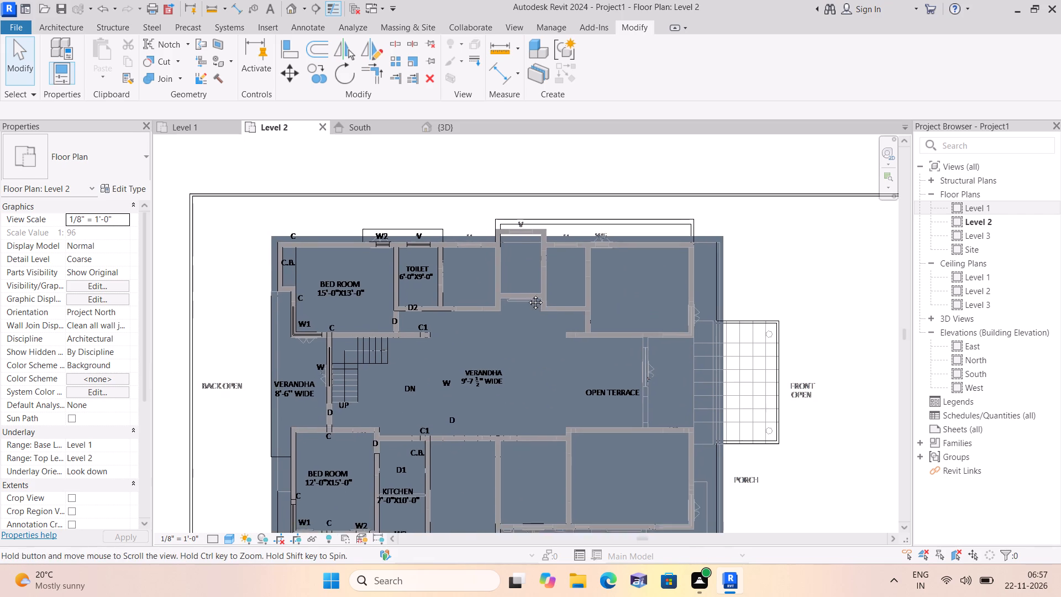
pyautogui.moveTo(527, 294); pyautogui.dragTo(486, 238, button='middle')
pyautogui.scroll(1, 454, 216)
# Place a 9" wall across the porch end of the open terrace between the two facing room walls, picking the underlying line.
pyautogui.click(49, 26)
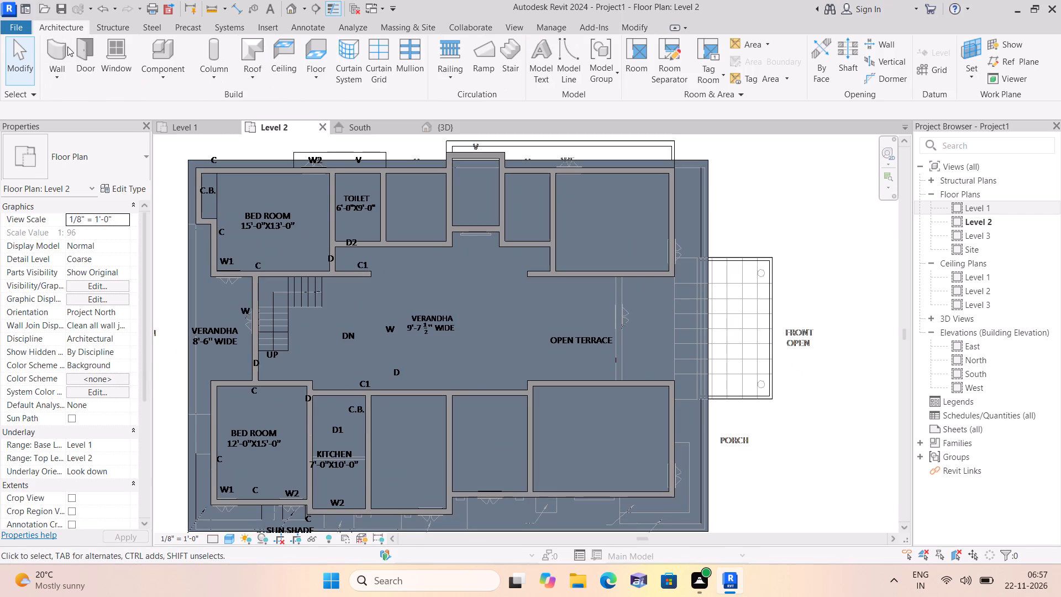
pyautogui.click(62, 81)
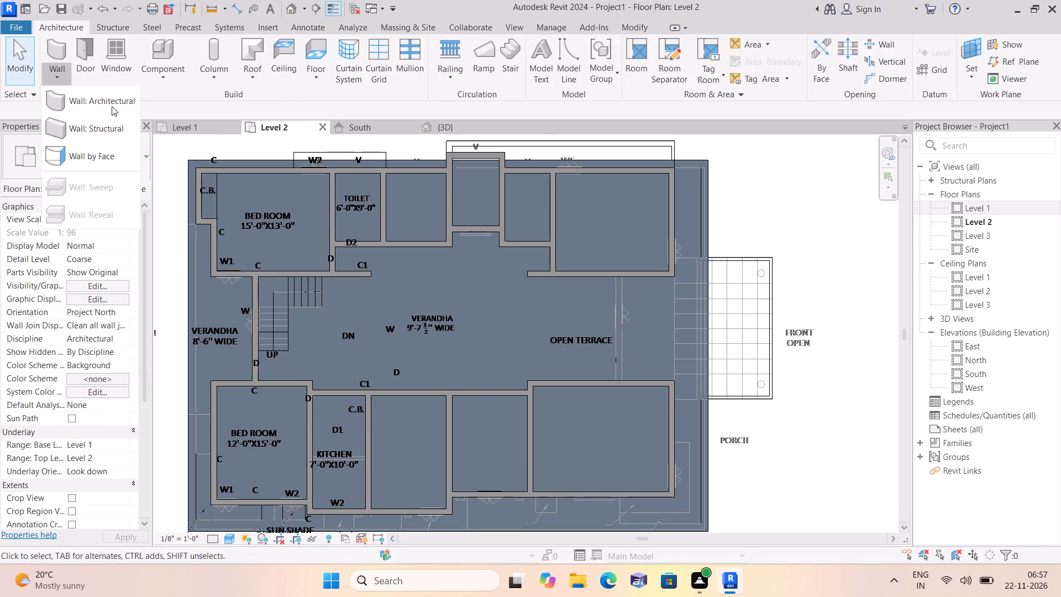
pyautogui.click(112, 106)
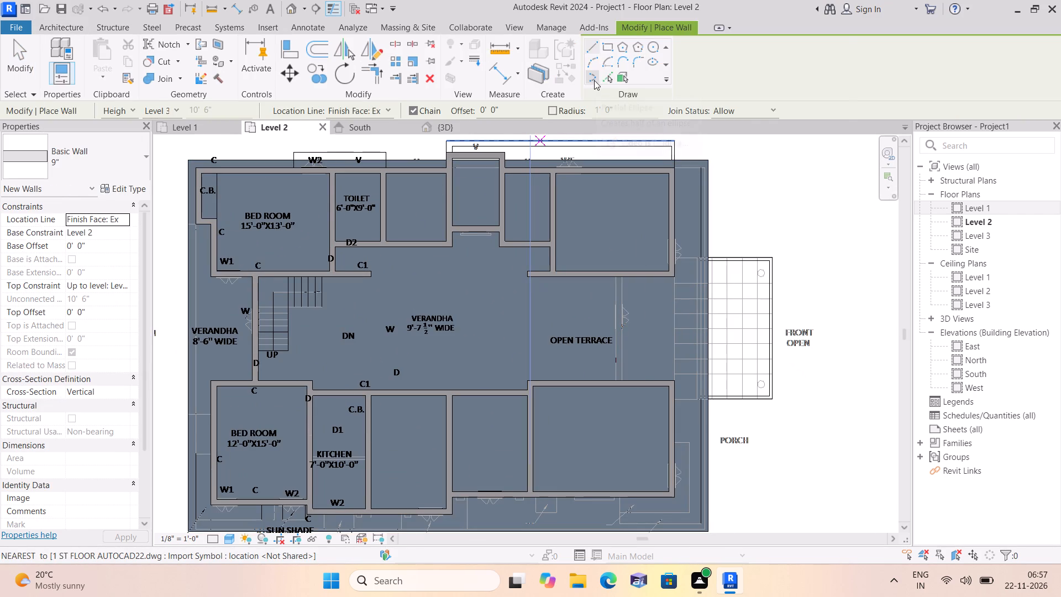
pyautogui.click(610, 79)
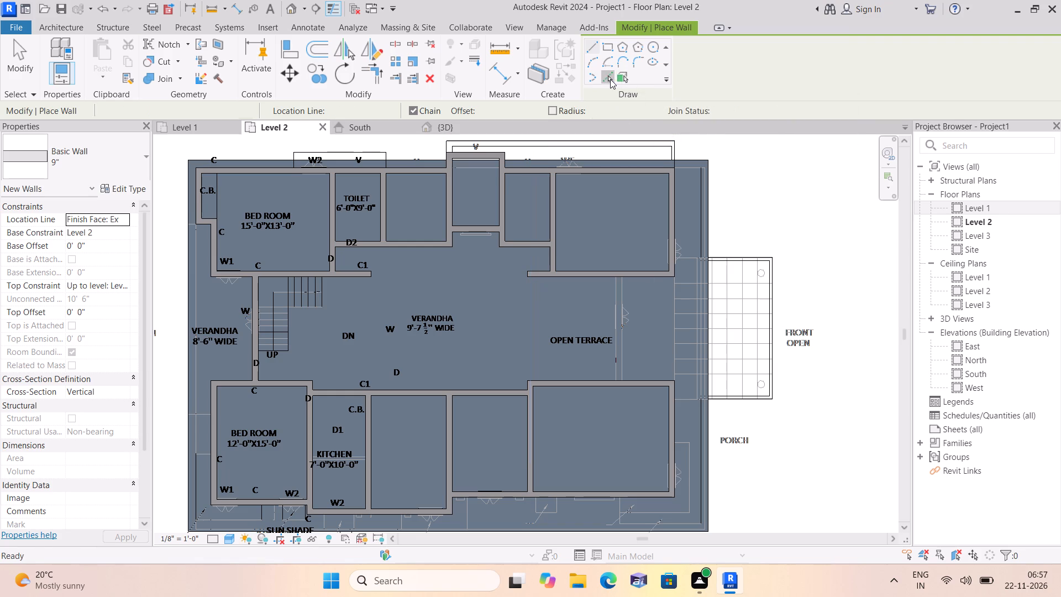
pyautogui.click(626, 342)
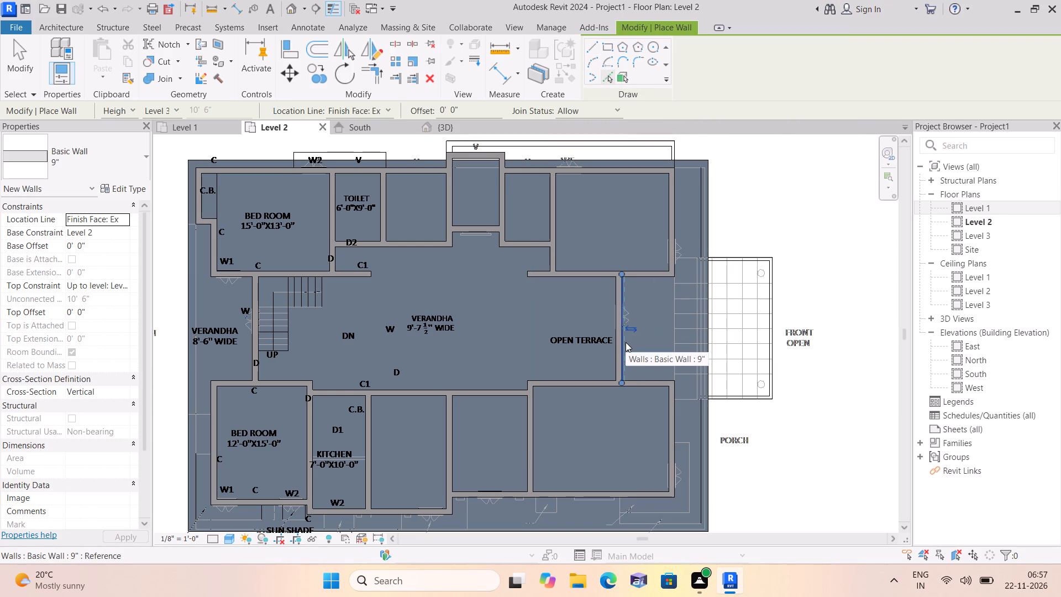
pyautogui.press('Escape')
pyautogui.press('Escape')
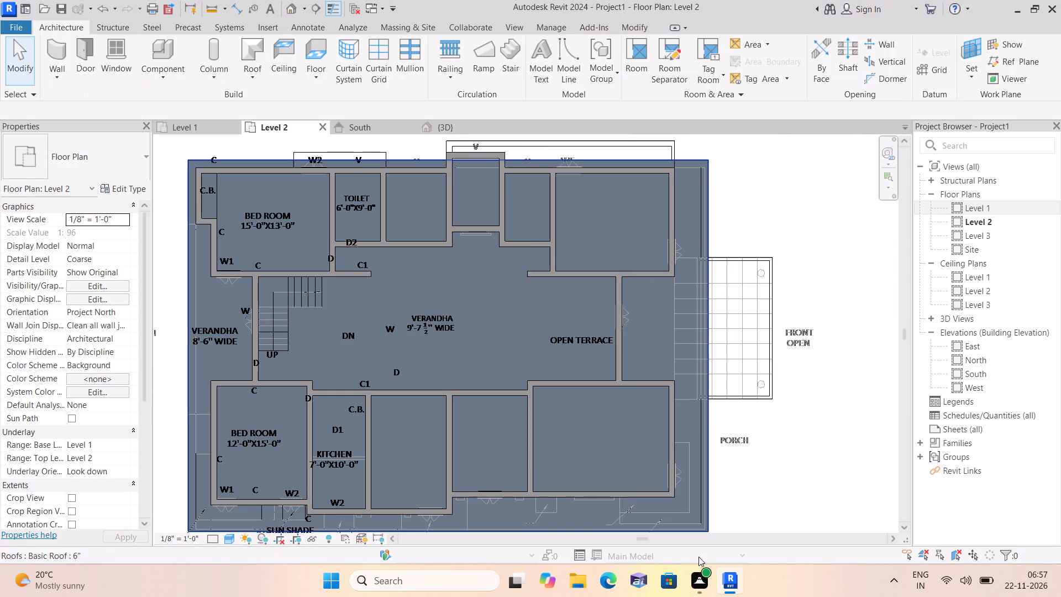
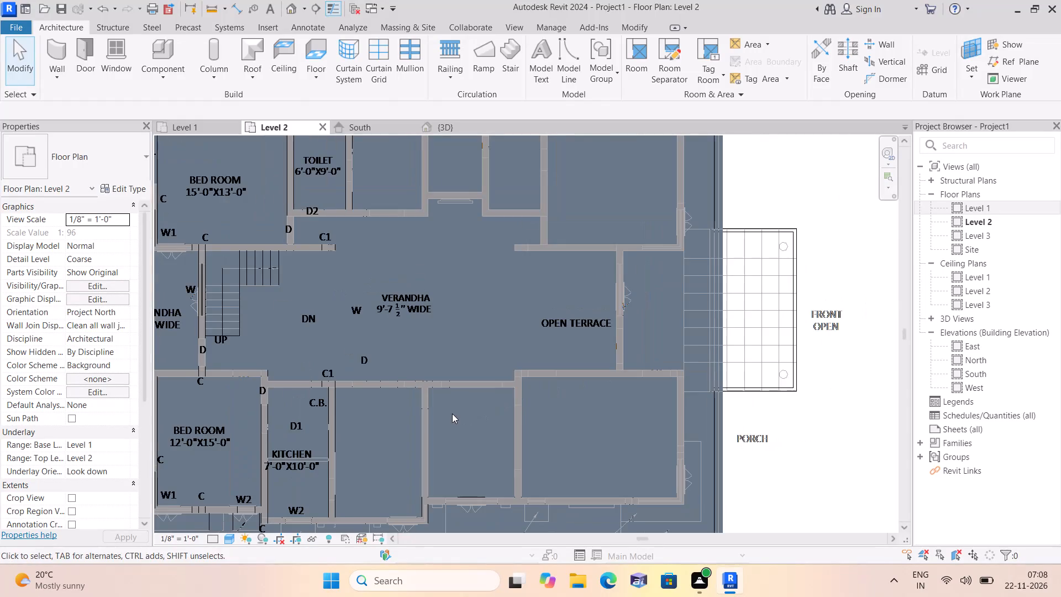
# Place a 4.5" wall across the kitchen with its location line at Finish Face: Interior, picking the underlying partition line.
pyautogui.moveTo(453, 410); pyautogui.dragTo(585, 399, button='middle')
pyautogui.click(56, 72)
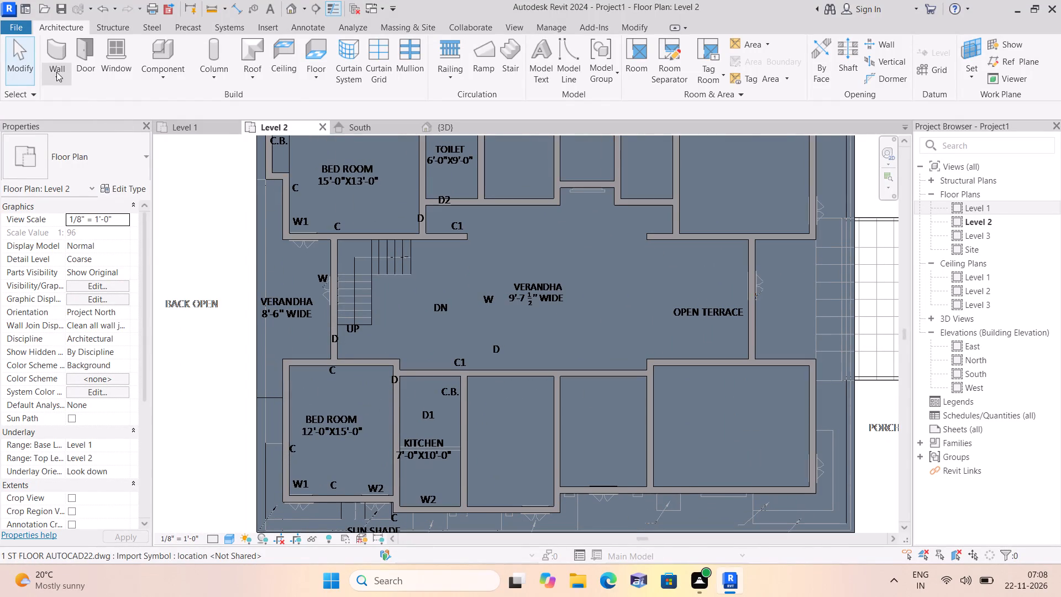
pyautogui.click(89, 106)
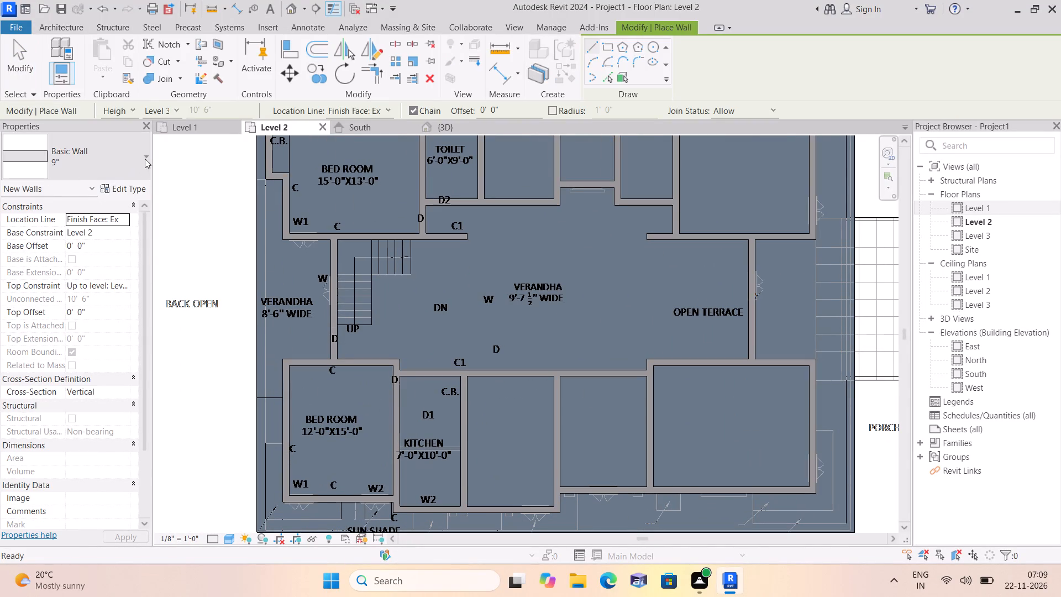
pyautogui.click(145, 159)
pyautogui.scroll(-14, 78, 243)
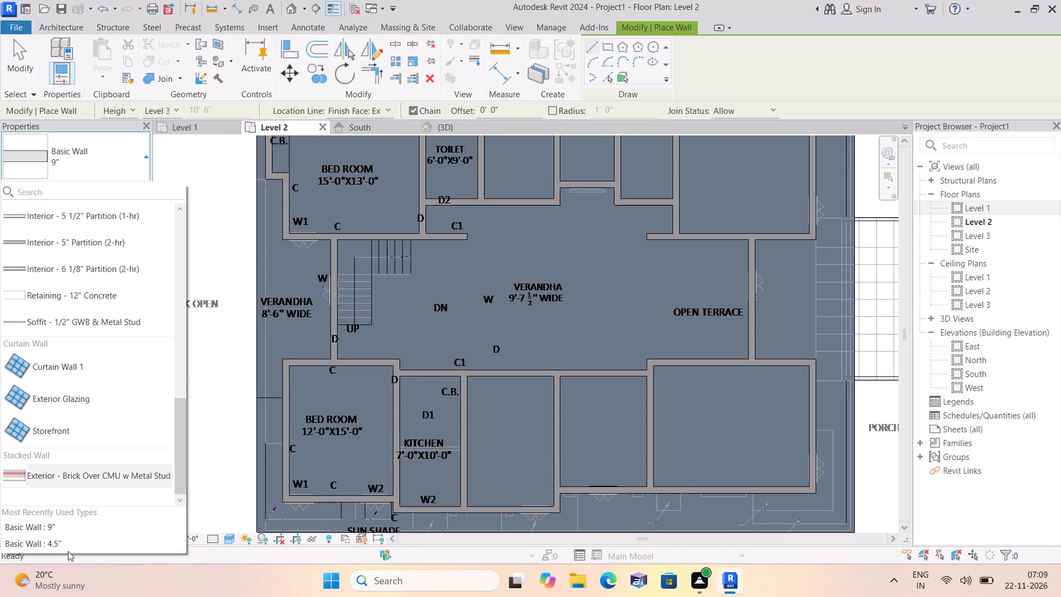
pyautogui.click(68, 543)
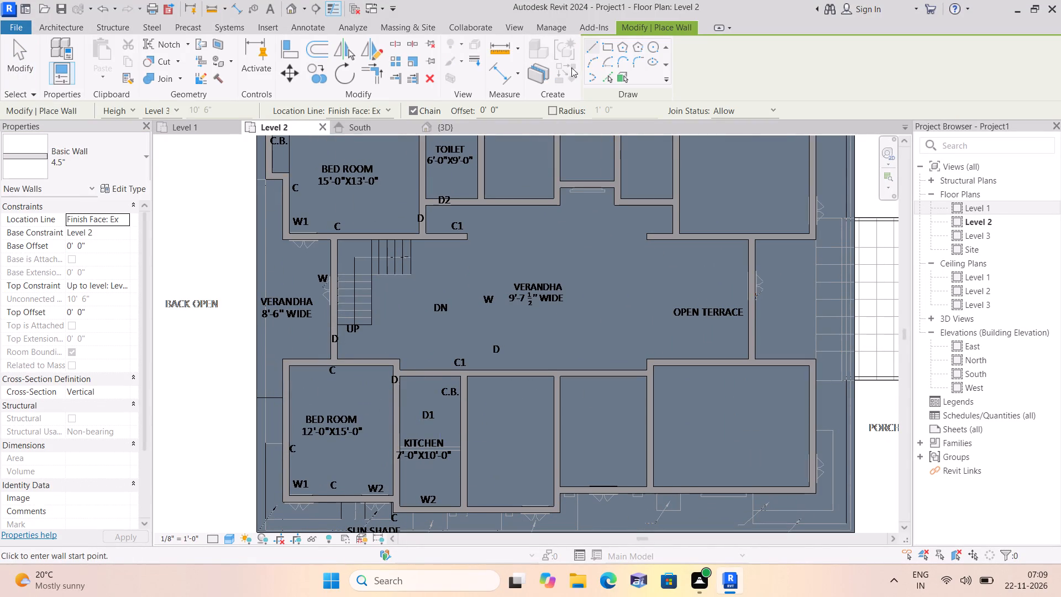
pyautogui.click(386, 108)
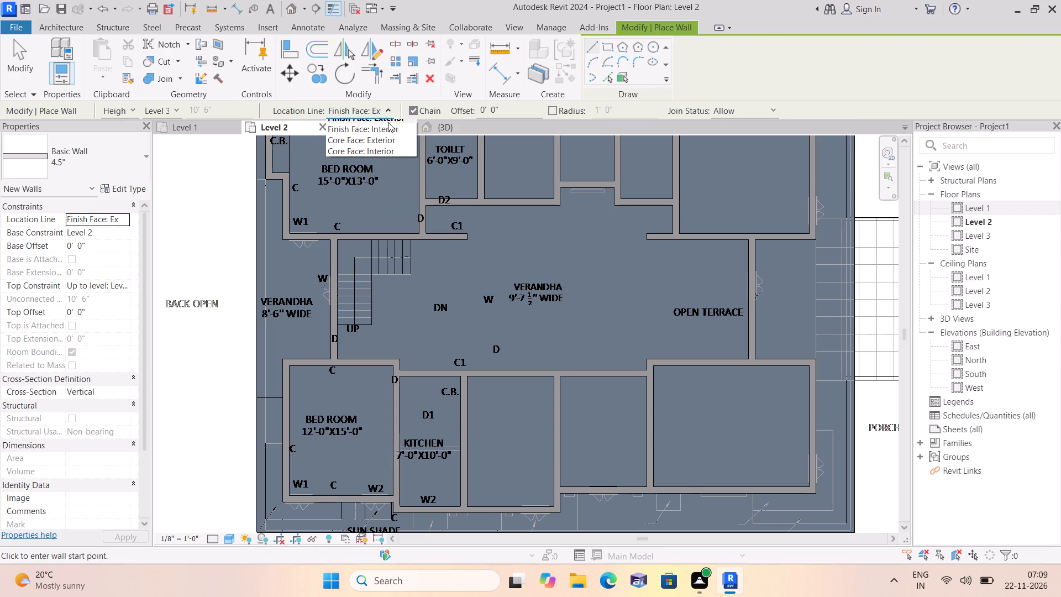
pyautogui.click(387, 159)
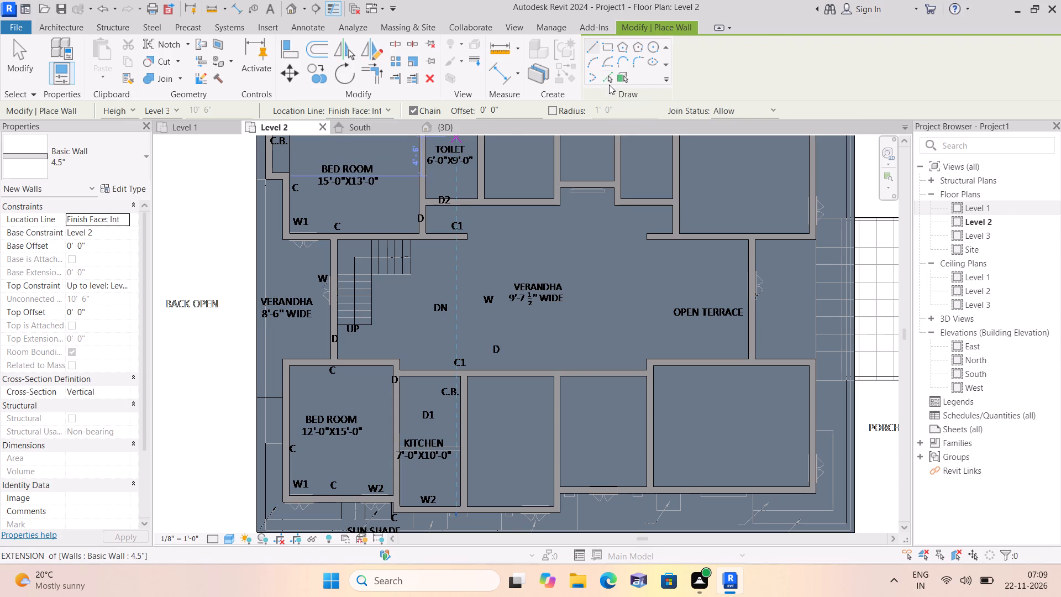
pyautogui.click(613, 79)
pyautogui.scroll(4, 445, 478)
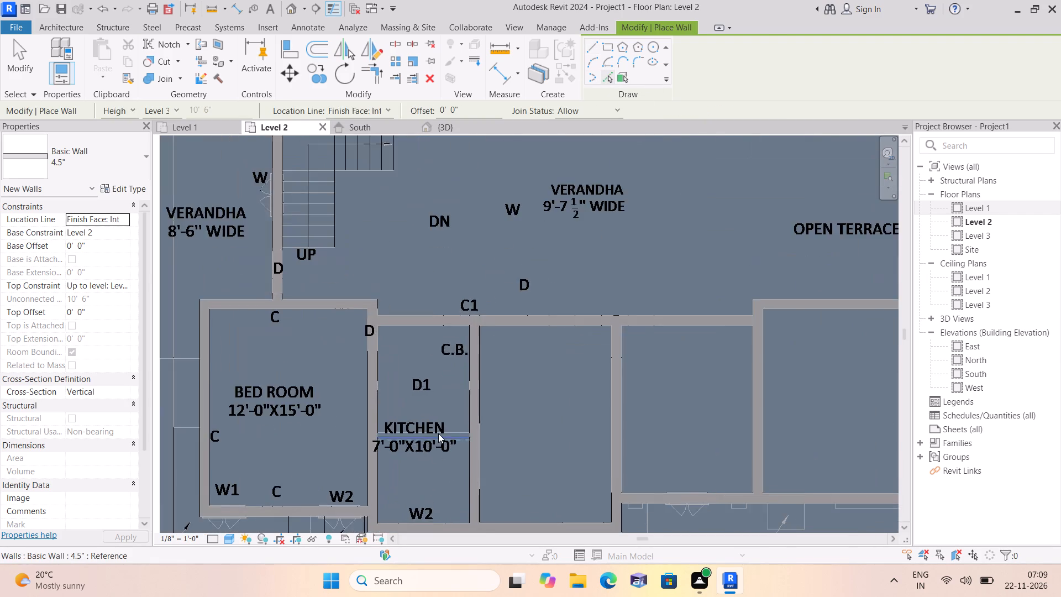
pyautogui.scroll(2, 438, 433)
pyautogui.click(439, 435)
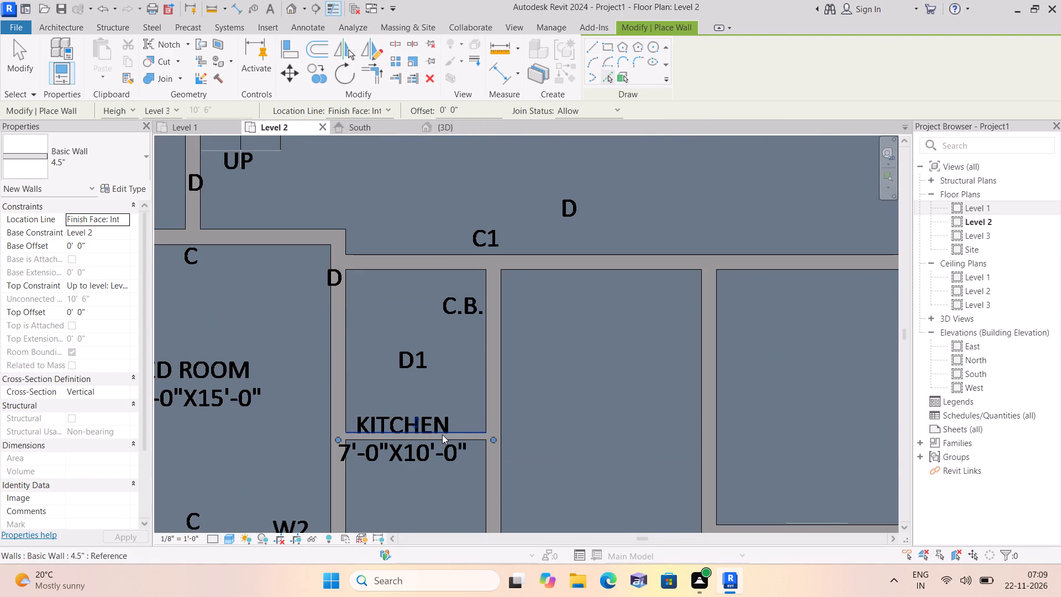
pyautogui.press('Escape')
pyautogui.press('Escape')
# Place Window-Double-Hung 24" x 42" windows at the W2 and W1 marks in the 15'-0"X13'-0" bedroom walls.
pyautogui.scroll(-4, 585, 206)
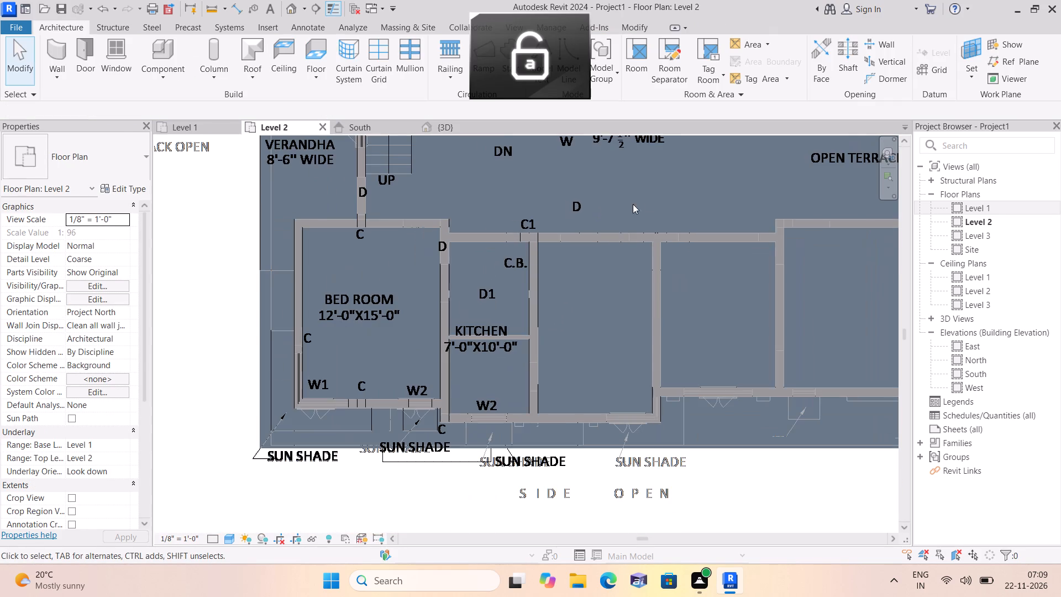
pyautogui.scroll(-1, 638, 405)
pyautogui.moveTo(637, 405); pyautogui.dragTo(562, 502, button='middle')
pyautogui.scroll(-1, 562, 503)
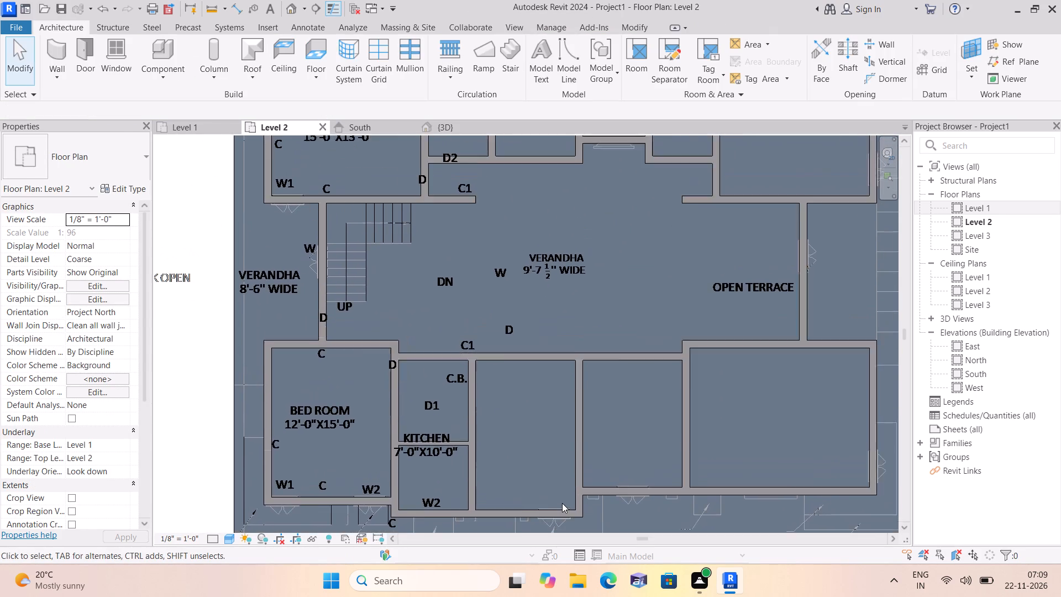
pyautogui.scroll(-1, 562, 503)
pyautogui.scroll(3, 378, 174)
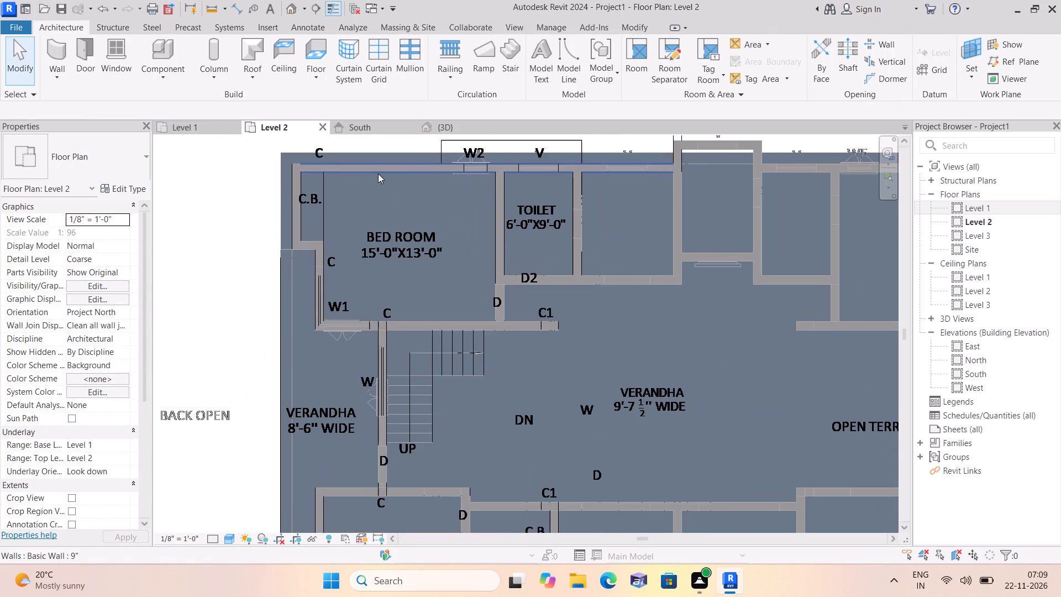
pyautogui.click(108, 74)
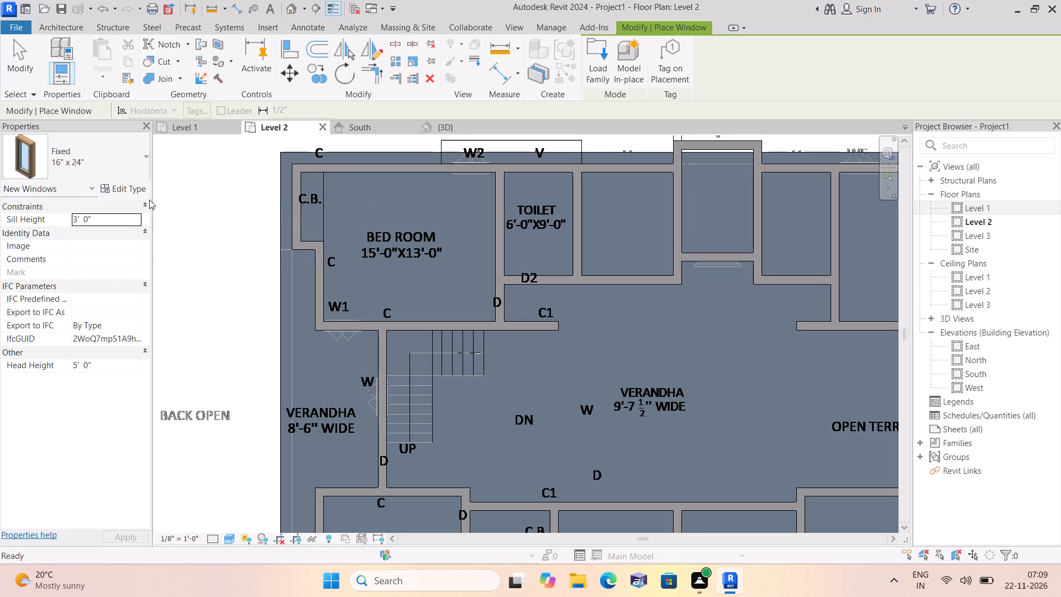
pyautogui.click(148, 154)
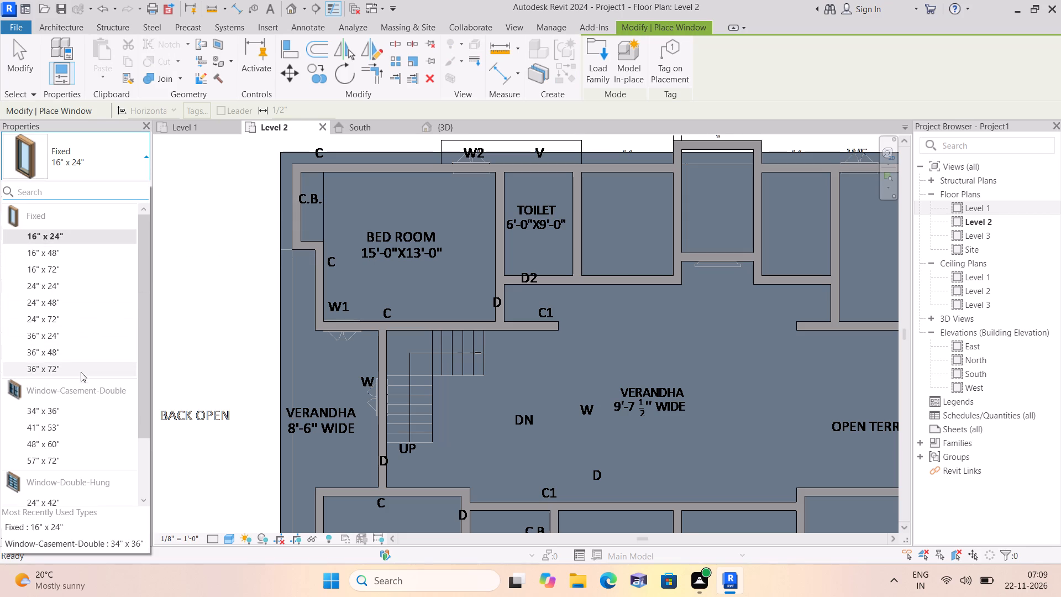
pyautogui.click(20, 484)
pyautogui.click(12, 479)
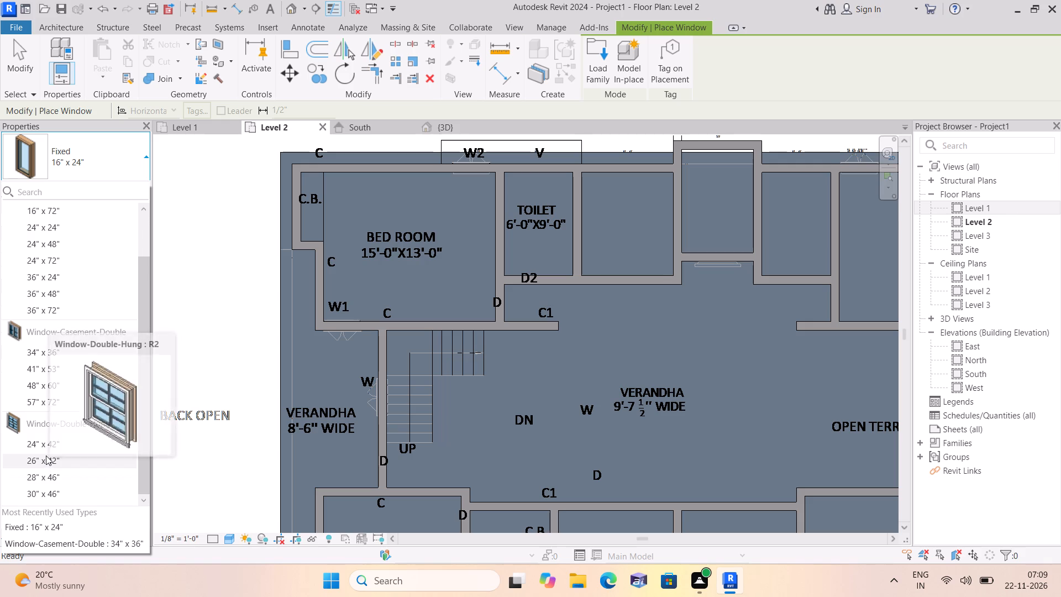
pyautogui.click(46, 446)
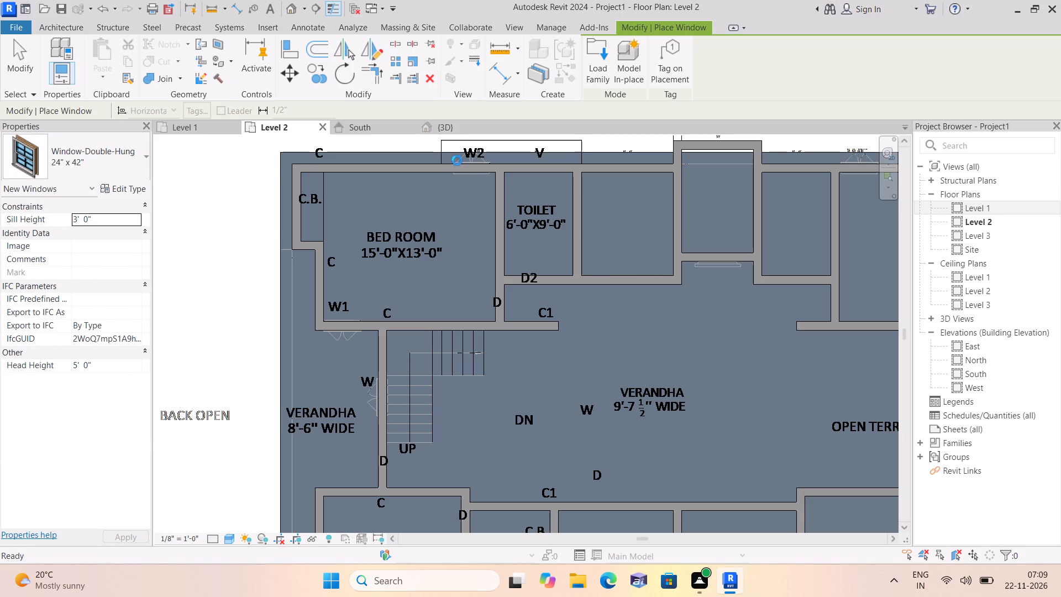
pyautogui.click(466, 168)
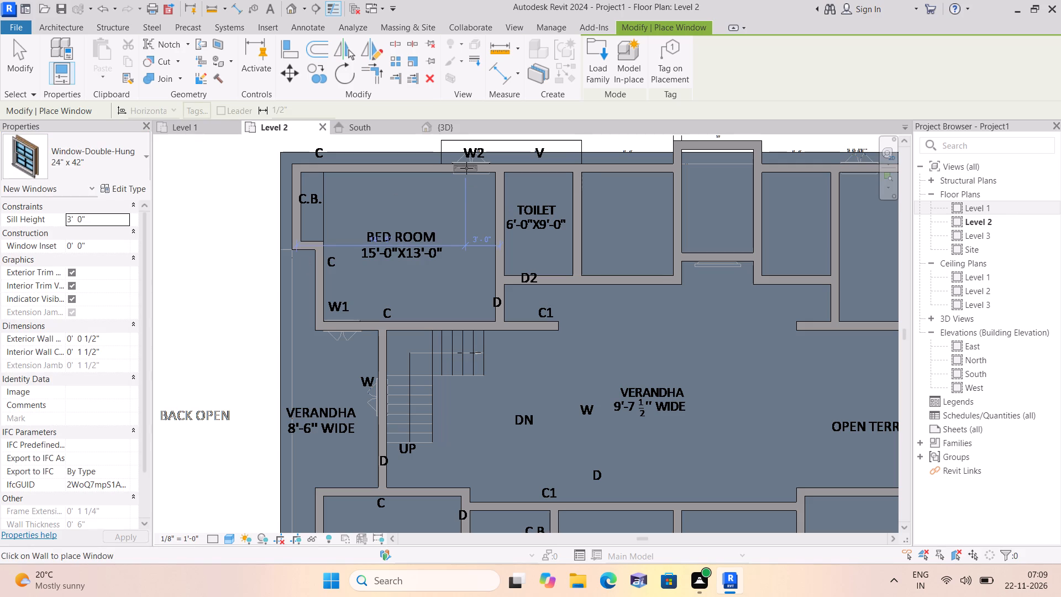
pyautogui.scroll(-1, 456, 224)
pyautogui.click(358, 310)
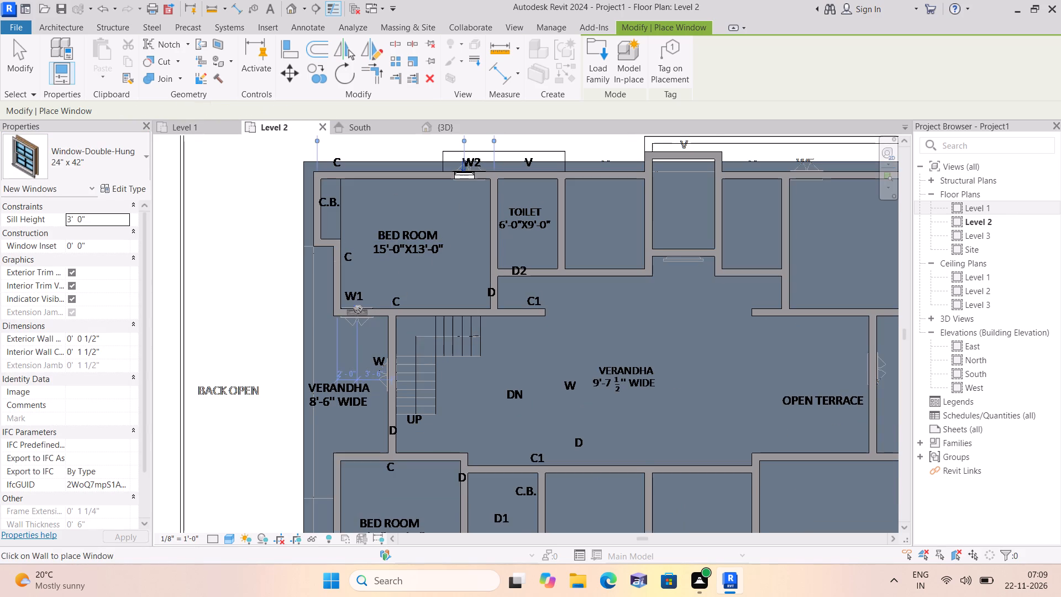
# Place 24" x 42" double-hung windows at the 12'-0"X15'-0" bedroom's W1 and W2 marks and the kitchen's W2 mark.
pyautogui.moveTo(358, 310); pyautogui.dragTo(344, 185, button='middle')
pyautogui.scroll(-1, 355, 202)
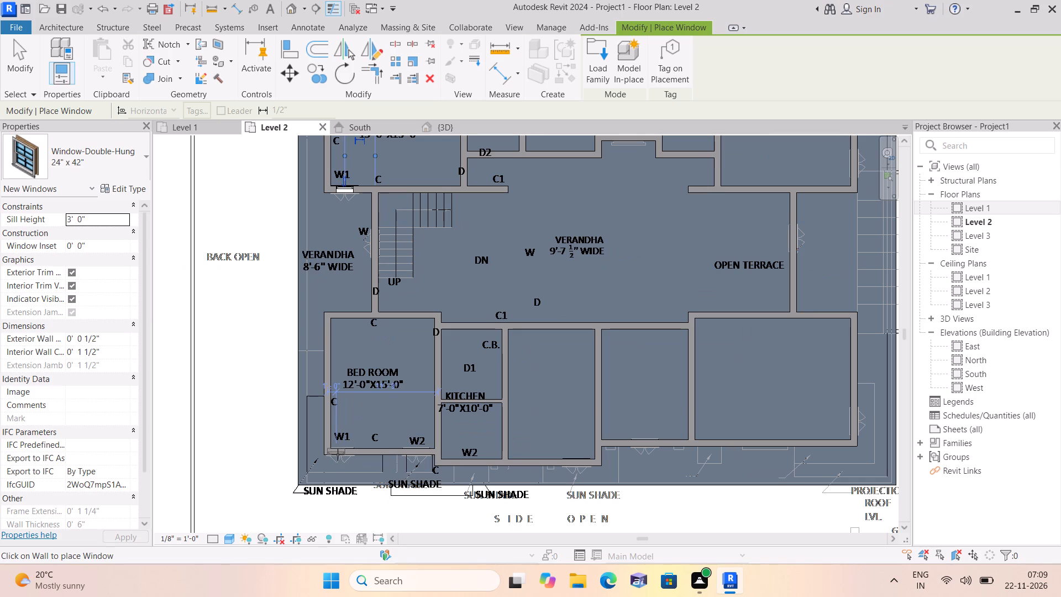
pyautogui.click(338, 454)
pyautogui.click(469, 468)
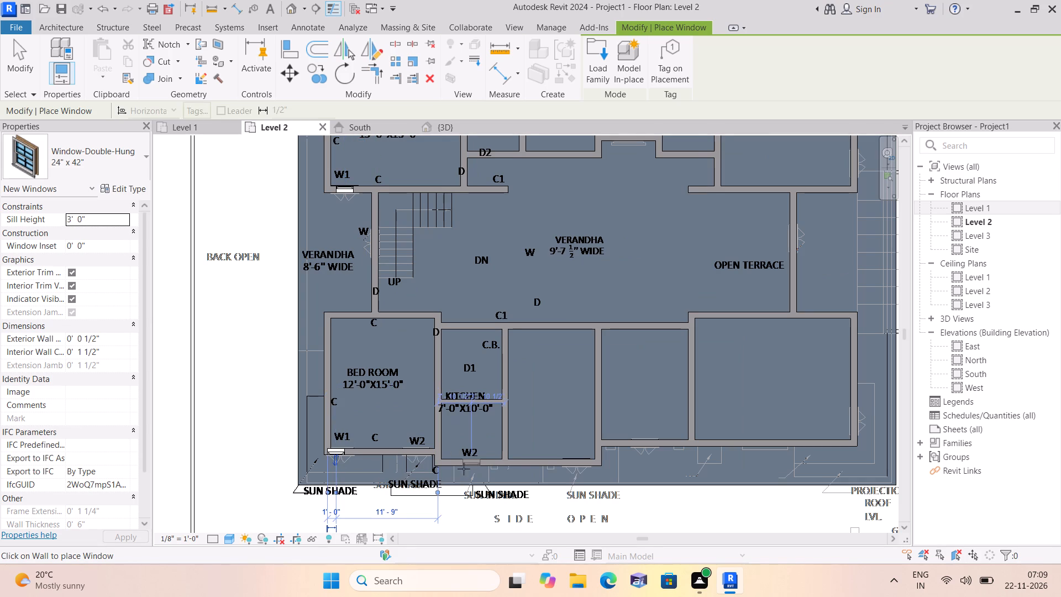
pyautogui.click(414, 452)
pyautogui.scroll(-3, 612, 447)
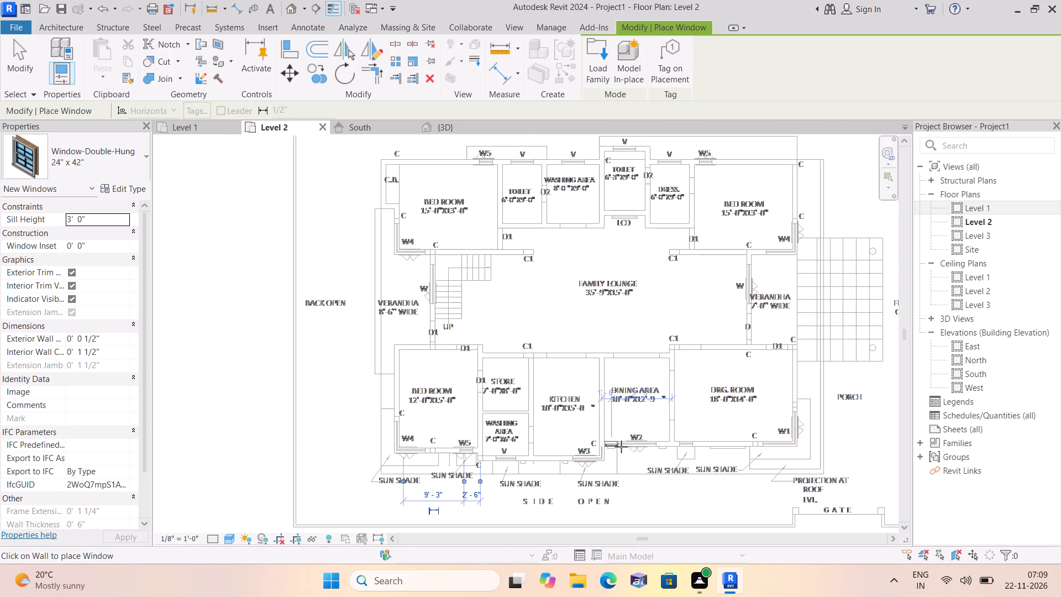
pyautogui.scroll(-2, 621, 447)
pyautogui.scroll(3, 739, 294)
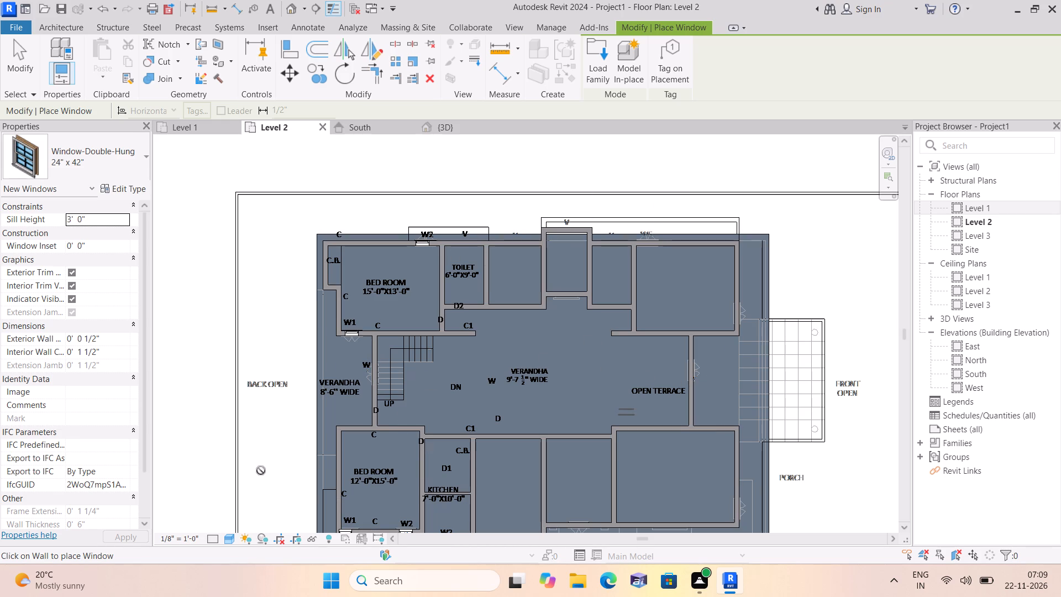
pyautogui.press('Escape')
pyautogui.press('Escape')
pyautogui.press('Escape')
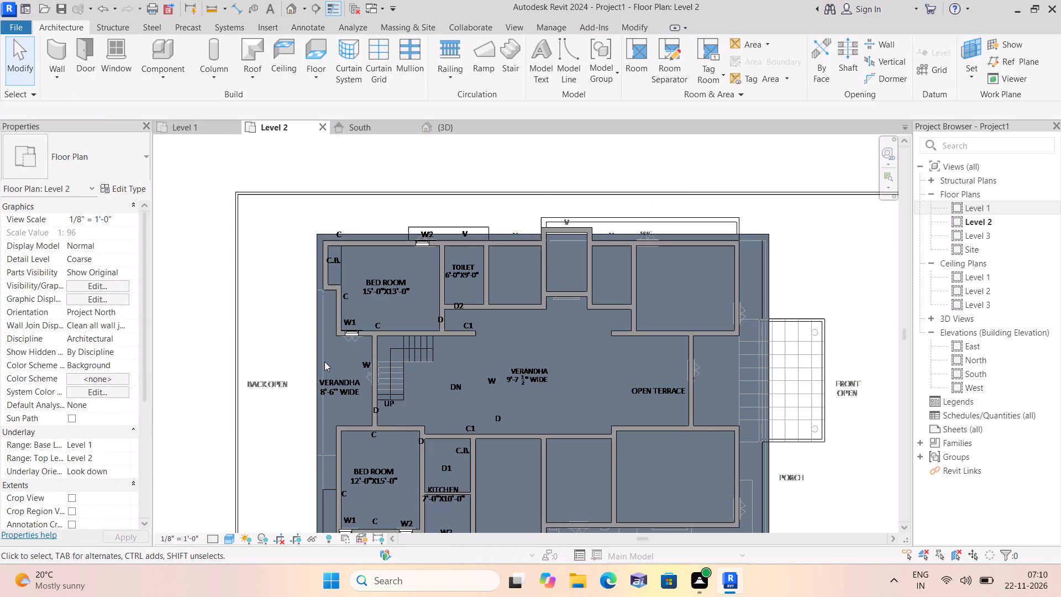
# Place a Window-Double-Hung 24" x 42" window in the outer side wall of the unlabelled porch-side corner room, opposite the kitchen side.
pyautogui.scroll(4, 566, 367)
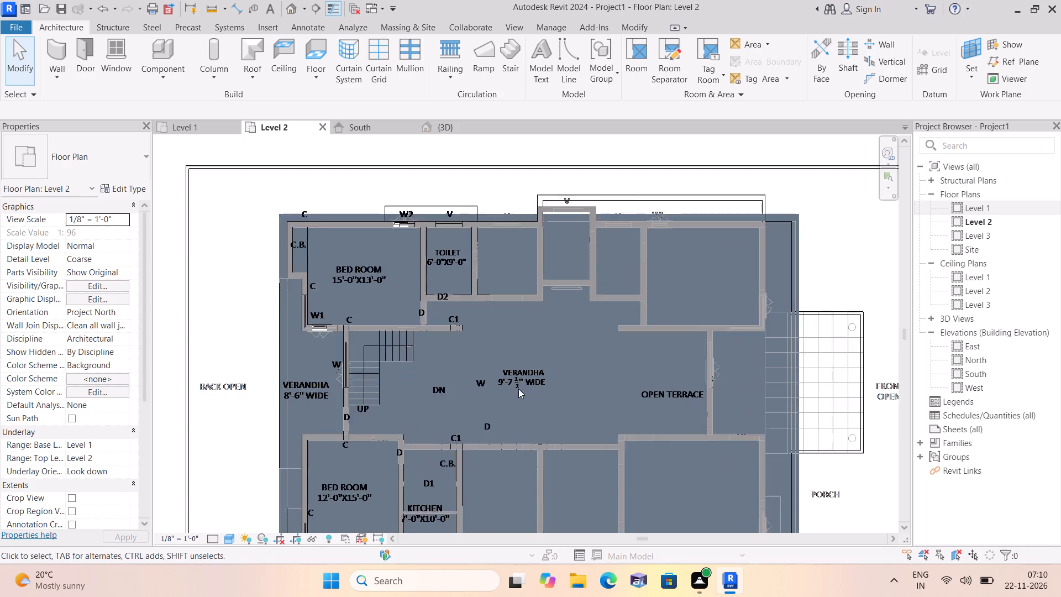
pyautogui.scroll(1, 498, 399)
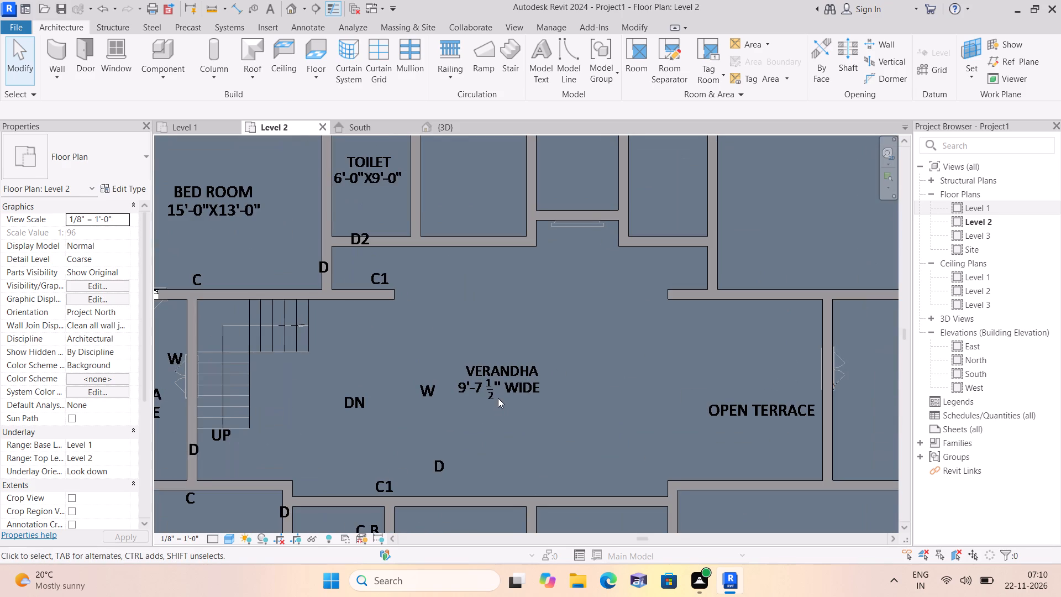
pyautogui.scroll(-3, 498, 398)
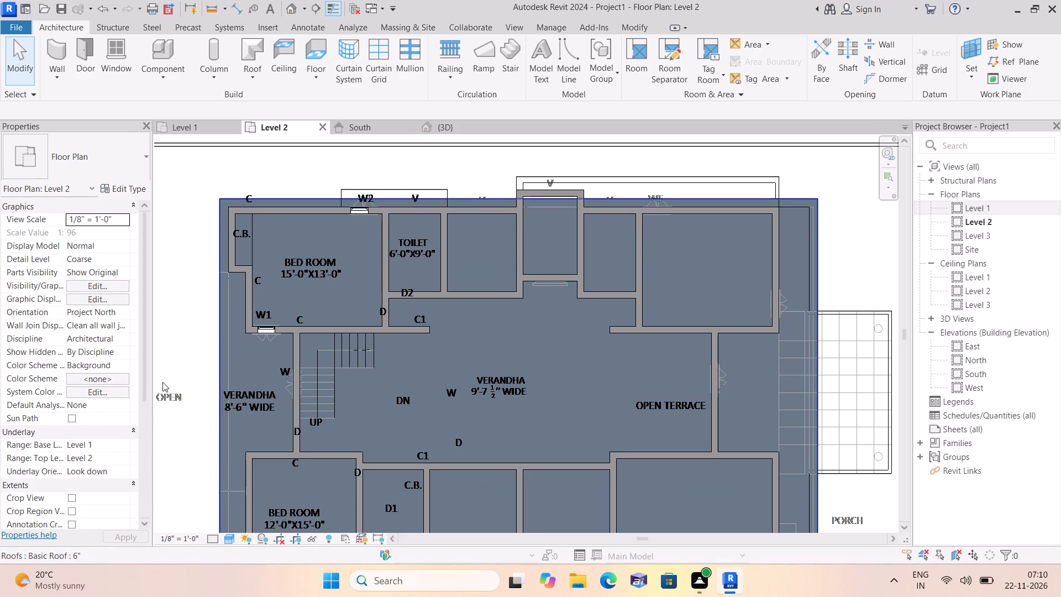
pyautogui.click(120, 62)
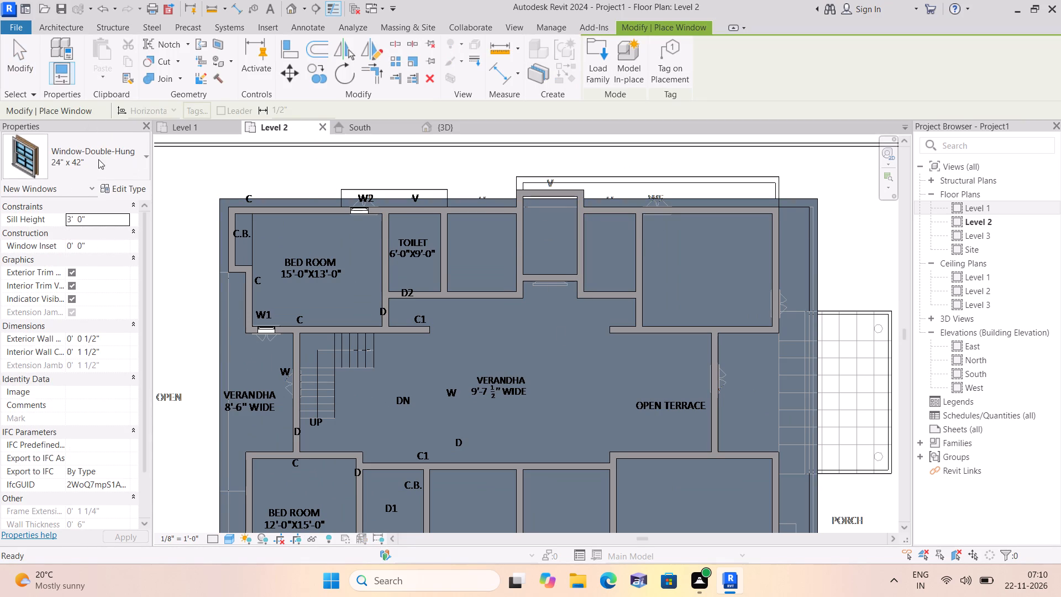
pyautogui.click(146, 158)
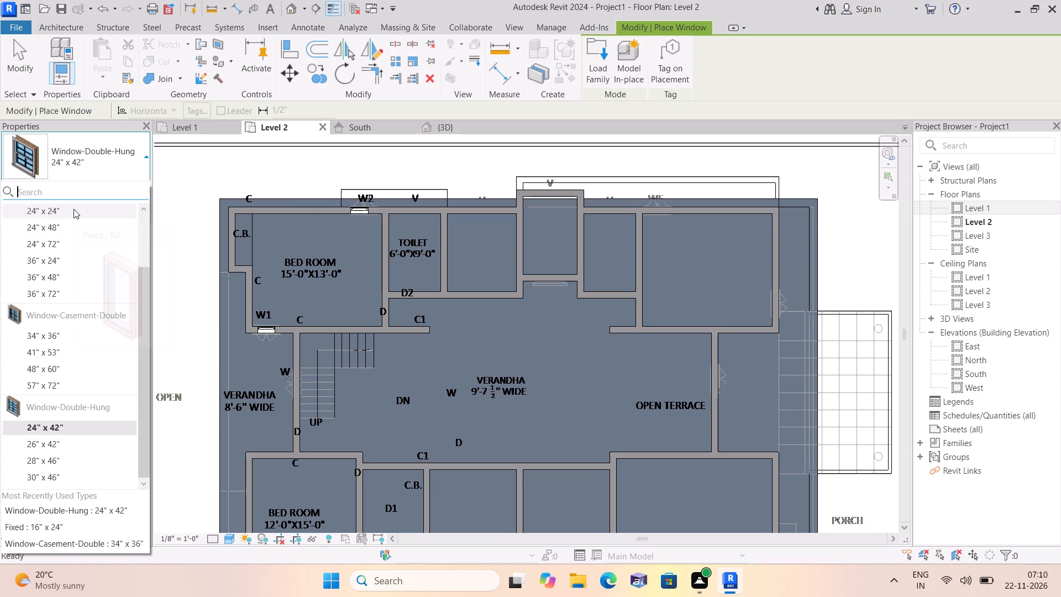
pyautogui.click(73, 210)
pyautogui.click(150, 154)
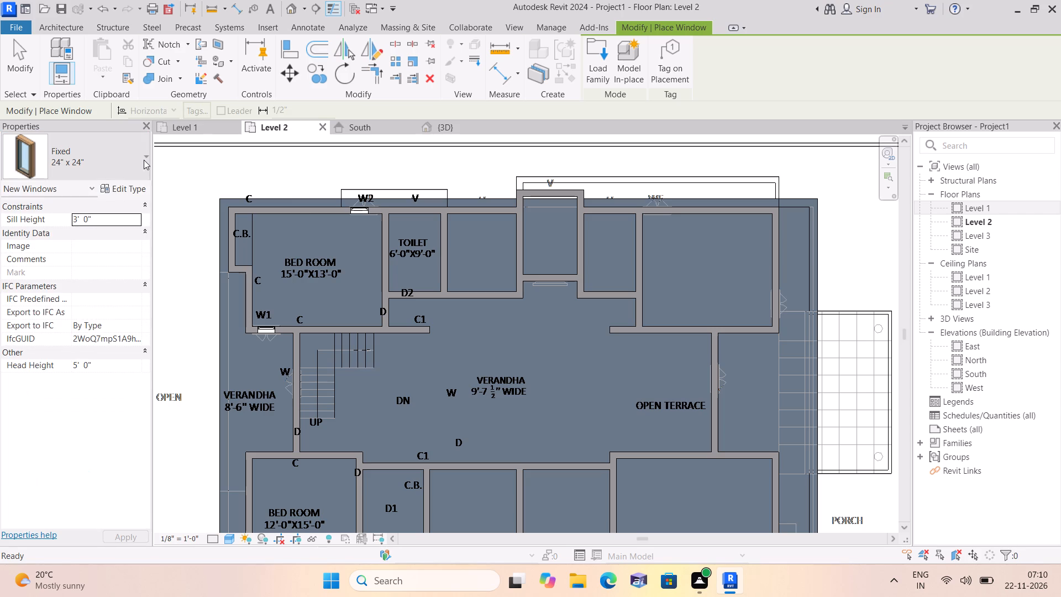
pyautogui.click(144, 160)
pyautogui.scroll(-1, 59, 438)
pyautogui.click(55, 408)
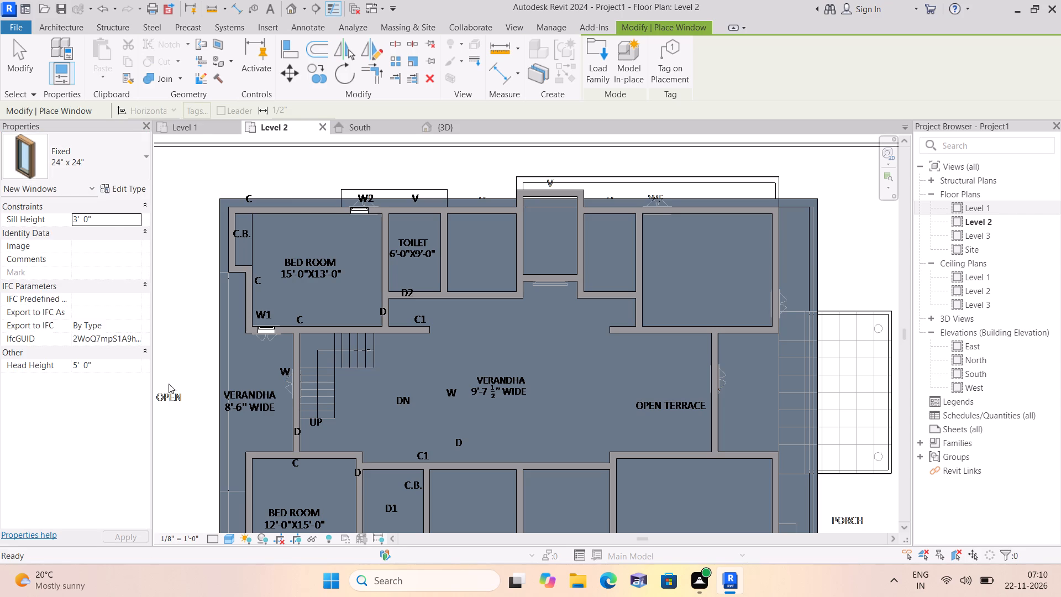
pyautogui.click(655, 213)
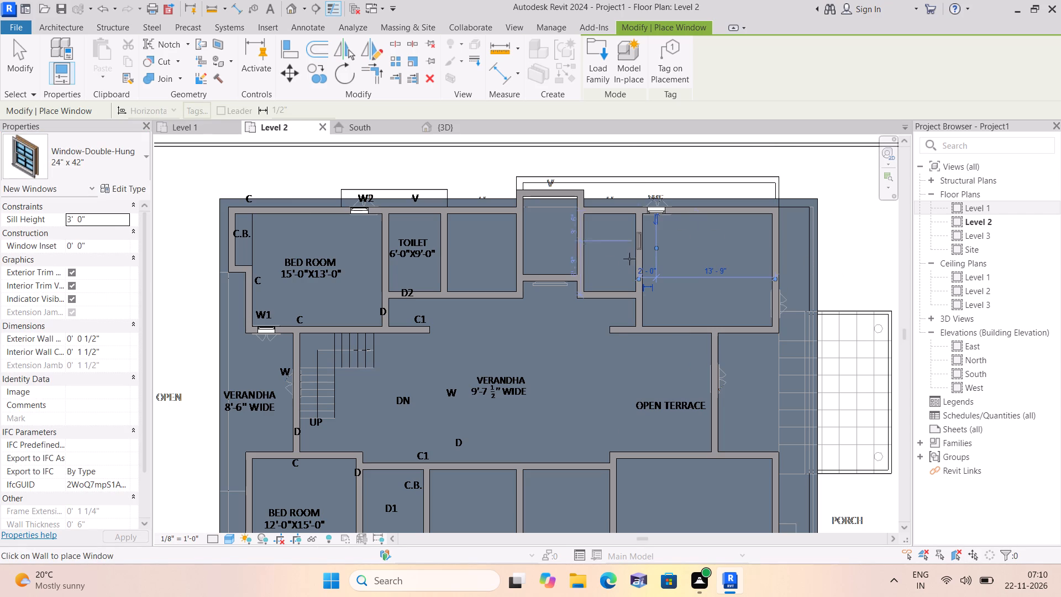
# Place a 24" x 42" double-hung window at the W mark in the wall between the 8'-6" wide verandha and the stairs.
pyautogui.scroll(-4, 361, 401)
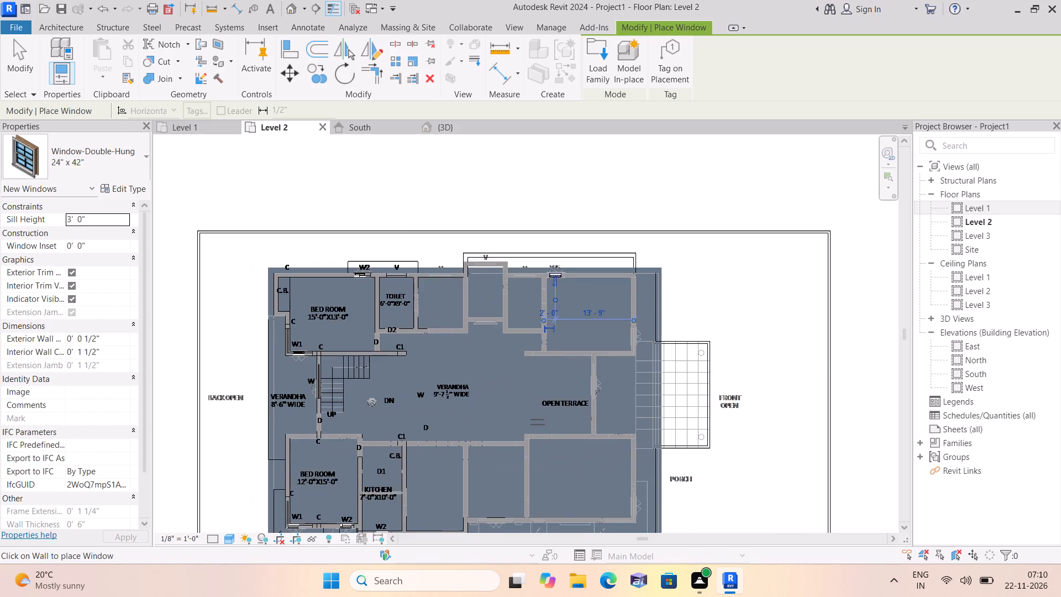
pyautogui.scroll(2, 390, 397)
pyautogui.moveTo(390, 388); pyautogui.dragTo(401, 263, button='middle')
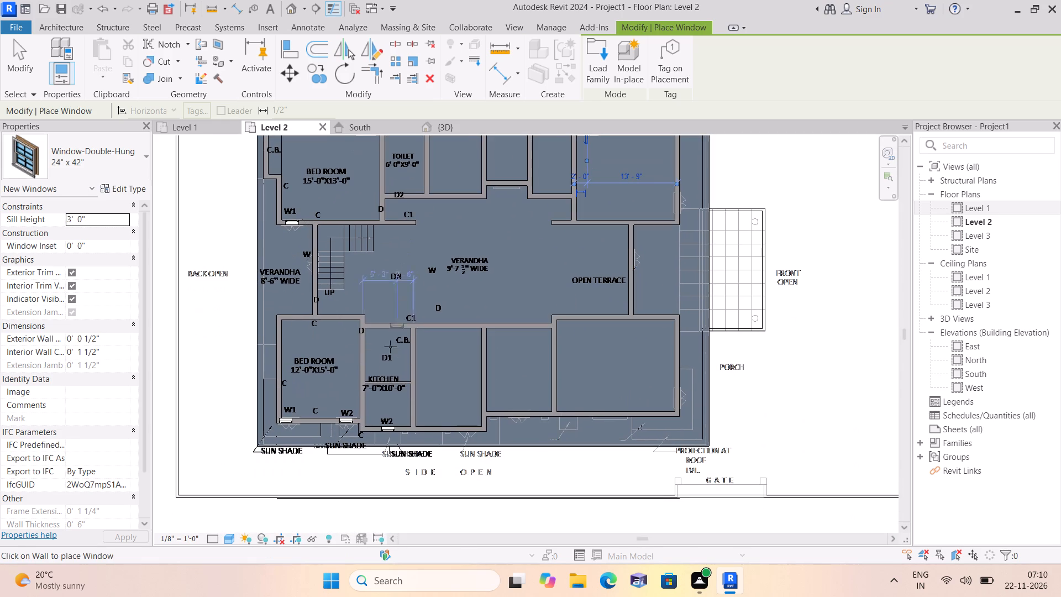
pyautogui.click(313, 264)
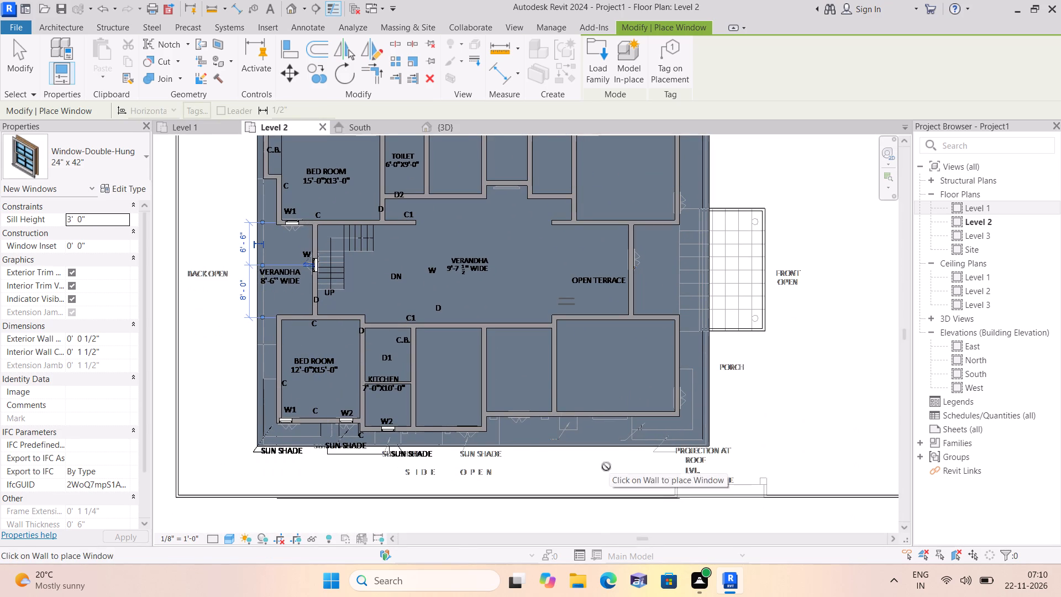
# Place 24" x 42" double-hung windows in the outer side walls of the two unlabelled rooms next to the kitchen, towards the porch.
pyautogui.click(467, 428)
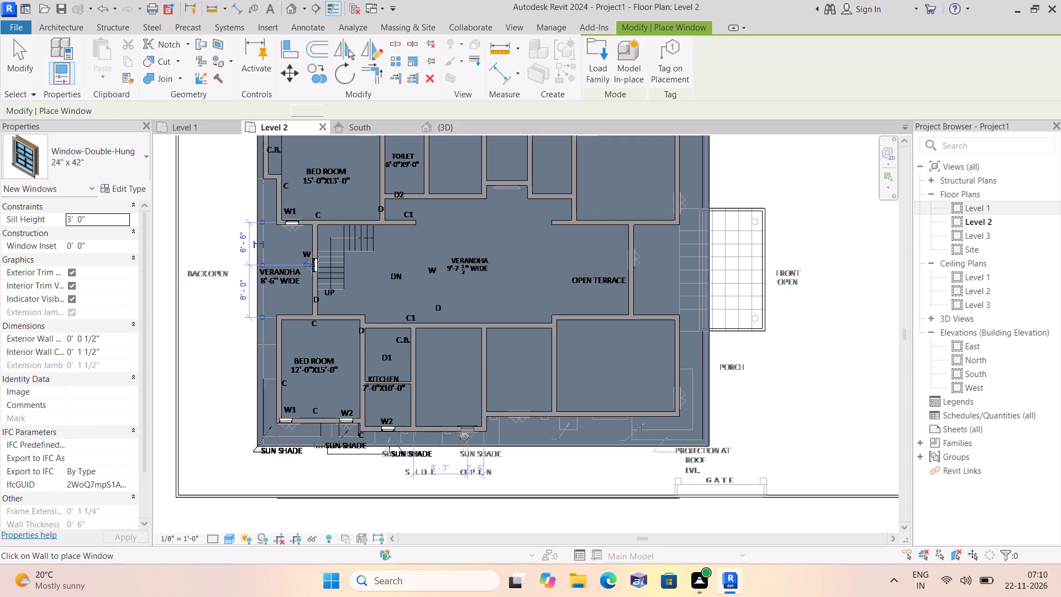
pyautogui.scroll(6, 481, 447)
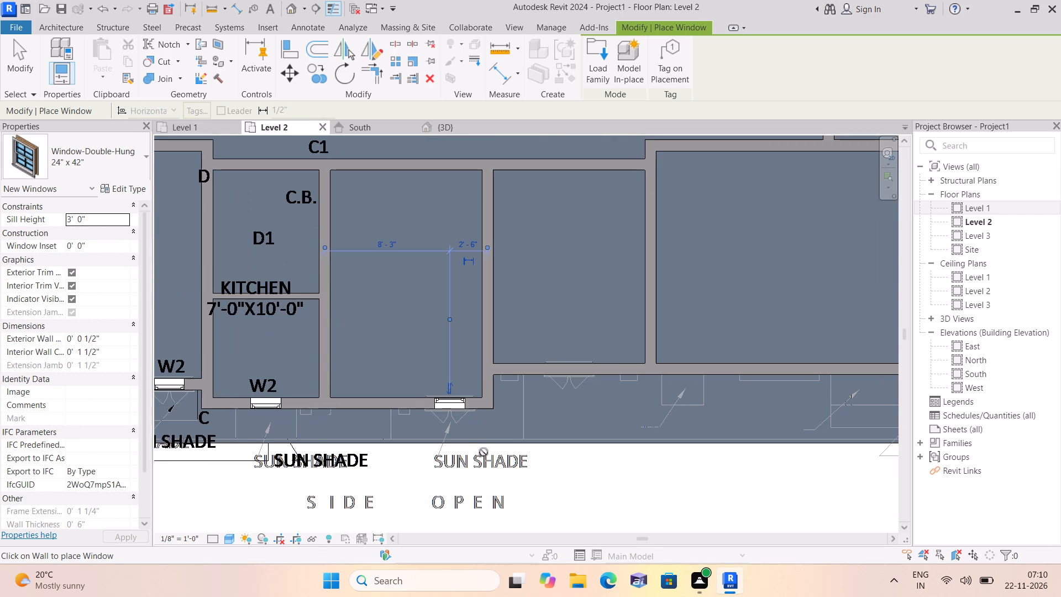
pyautogui.scroll(-1, 545, 410)
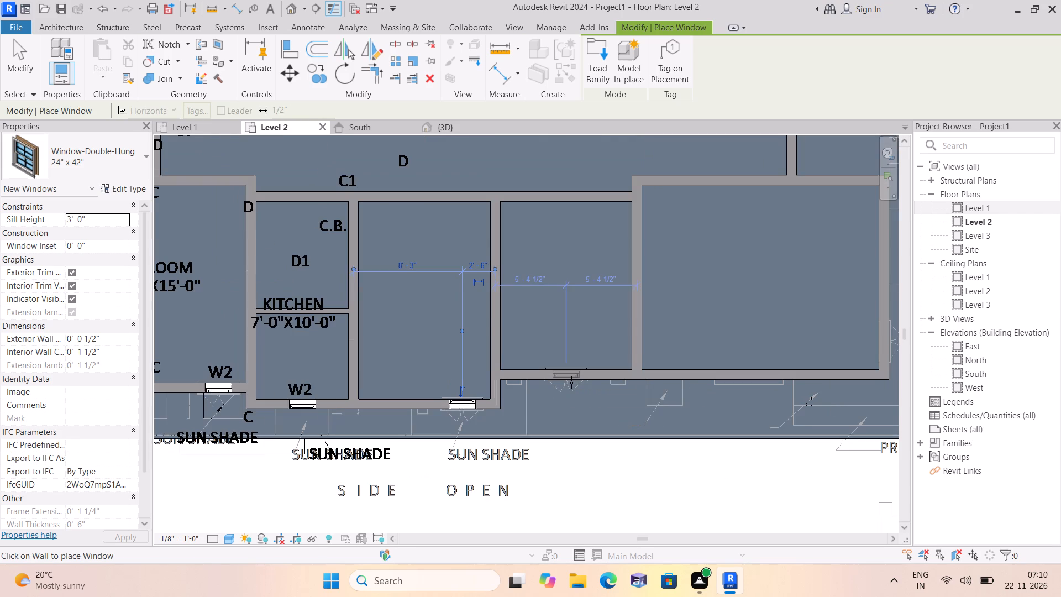
pyautogui.click(571, 383)
pyautogui.moveTo(569, 383); pyautogui.dragTo(374, 399, button='middle')
pyautogui.scroll(-1, 510, 410)
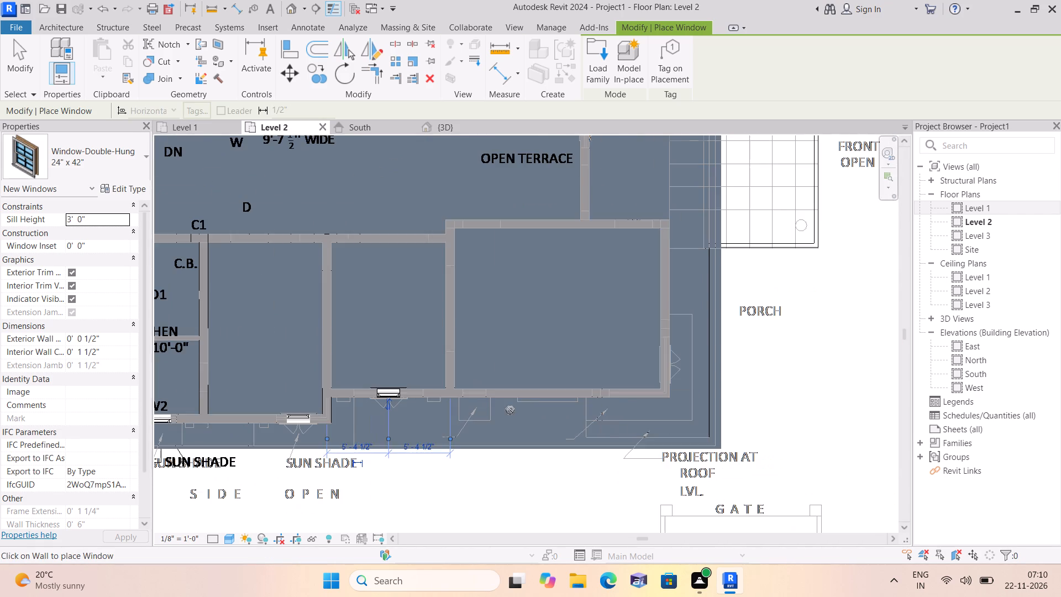
pyautogui.press('Escape')
# Examine the Level 2 windows on the back and side walls in the 3D view.
pyautogui.click(449, 128)
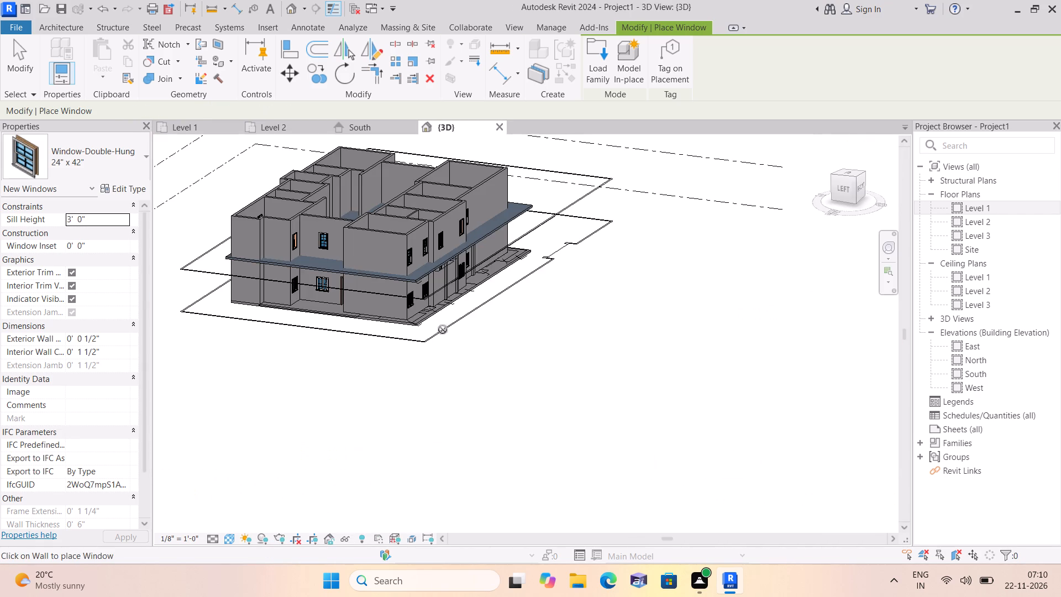
pyautogui.scroll(4, 348, 257)
pyautogui.press('Escape')
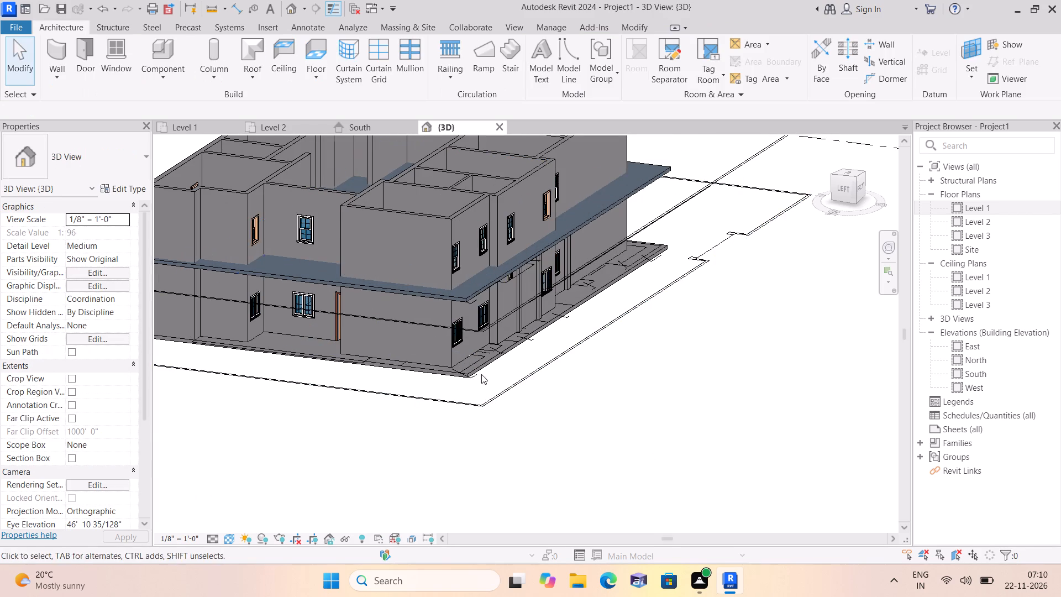
pyautogui.scroll(3, 466, 369)
pyautogui.moveTo(358, 352); pyautogui.dragTo(553, 426, button='middle')
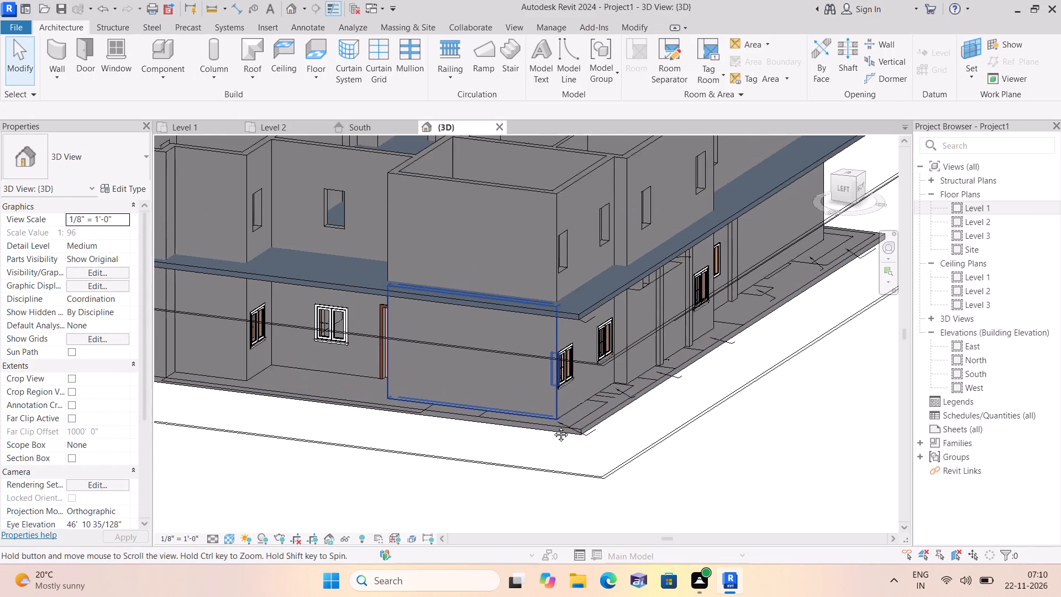
pyautogui.moveTo(553, 426); pyautogui.dragTo(633, 444, button='middle')
pyautogui.scroll(3, 408, 269)
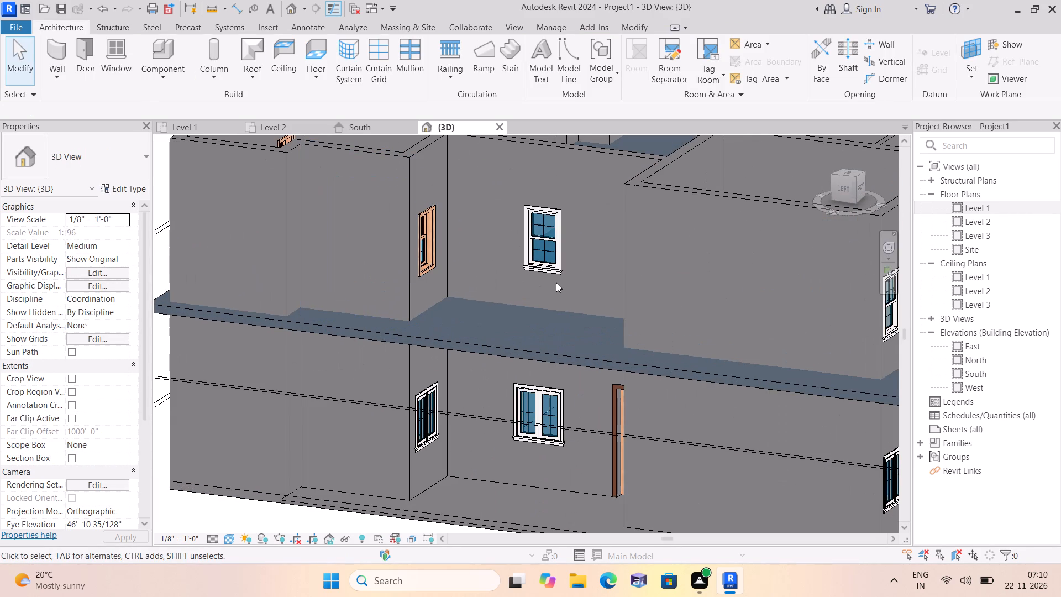
pyautogui.scroll(-1, 559, 287)
pyautogui.scroll(-1, 513, 265)
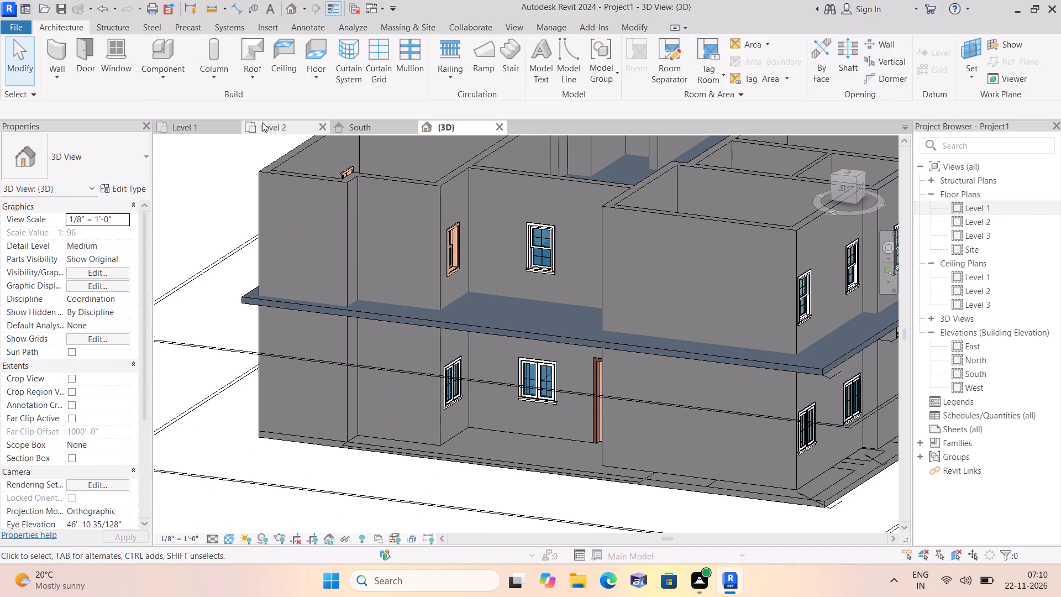
# On the Level 2 plan, place Window-Double-Hung 24" x 42" windows in both corner rooms' porch-facing walls and the wall beside the open terrace.
pyautogui.click(272, 128)
pyautogui.scroll(-1, 498, 461)
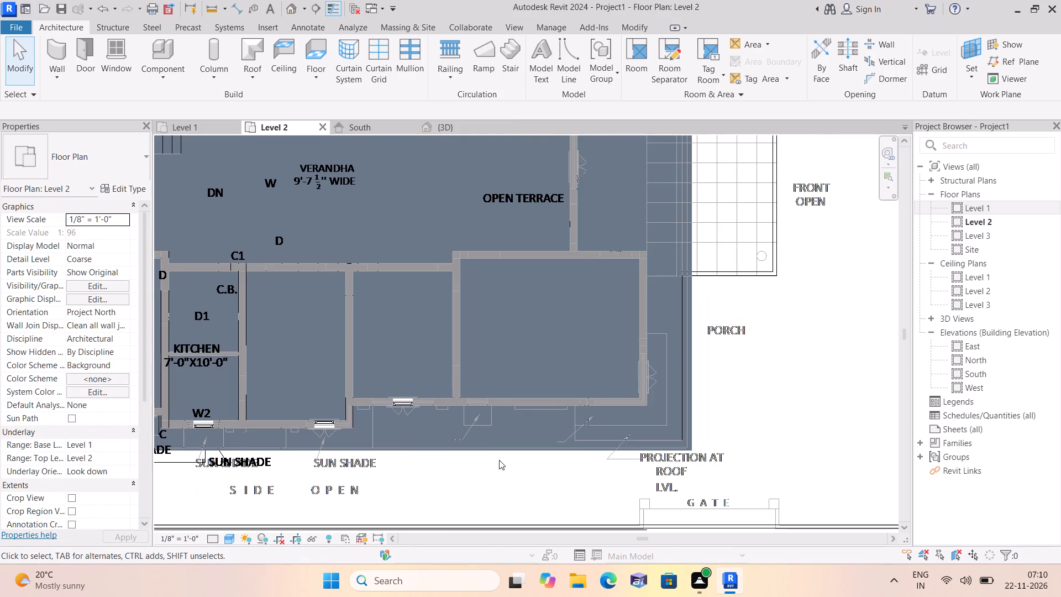
pyautogui.click(120, 78)
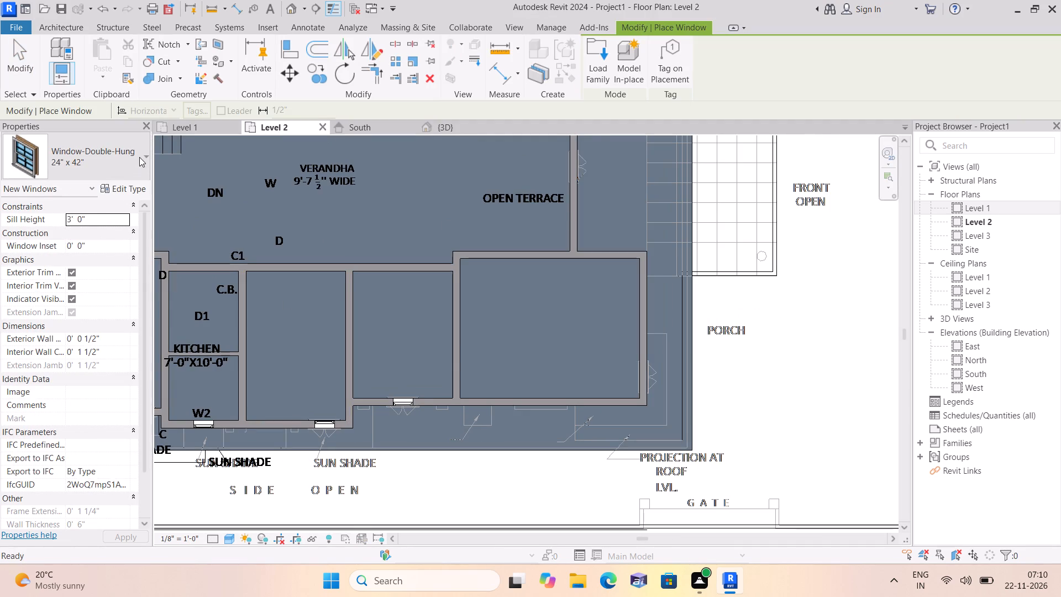
pyautogui.click(139, 157)
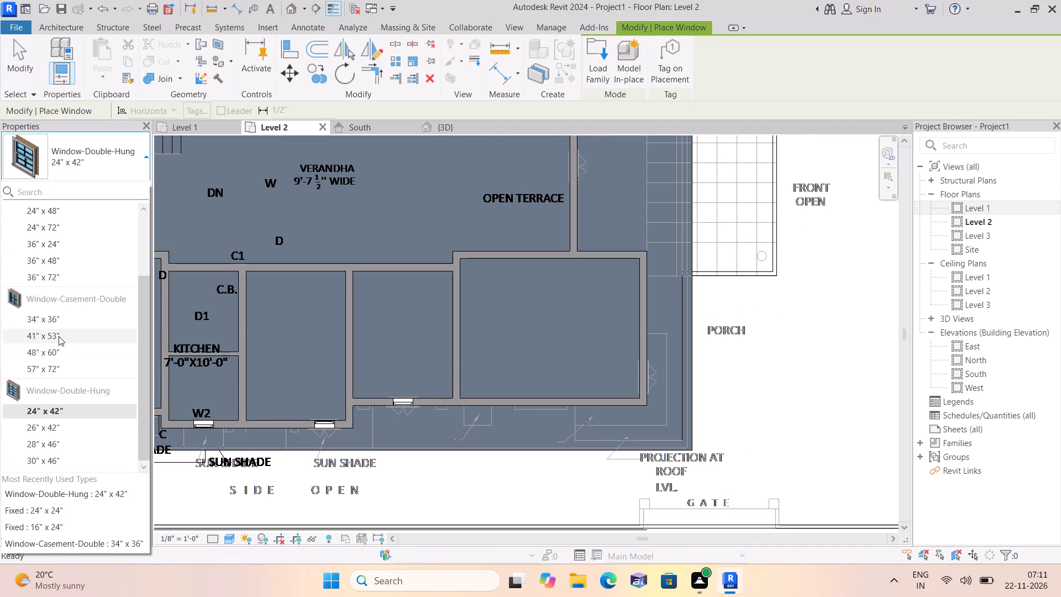
pyautogui.click(62, 411)
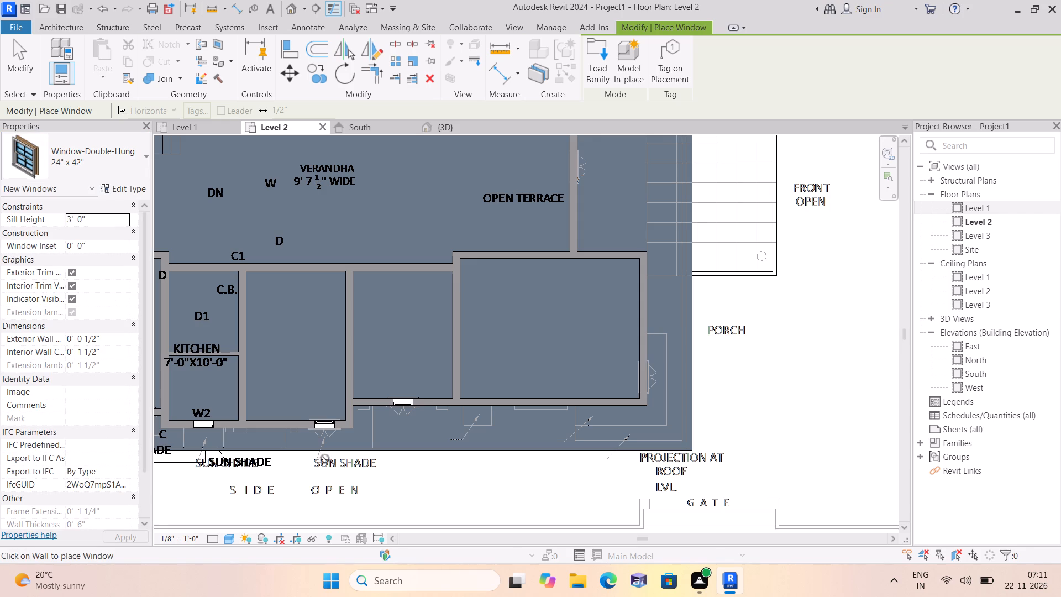
pyautogui.click(647, 377)
pyautogui.scroll(-2, 658, 400)
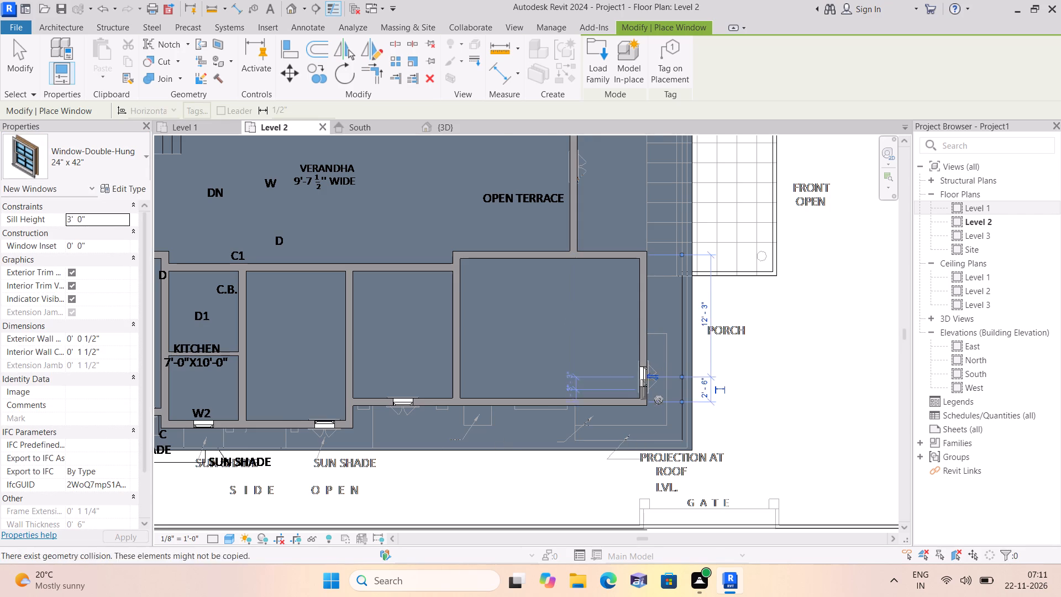
pyautogui.scroll(-1, 659, 400)
pyautogui.scroll(2, 606, 258)
pyautogui.click(603, 247)
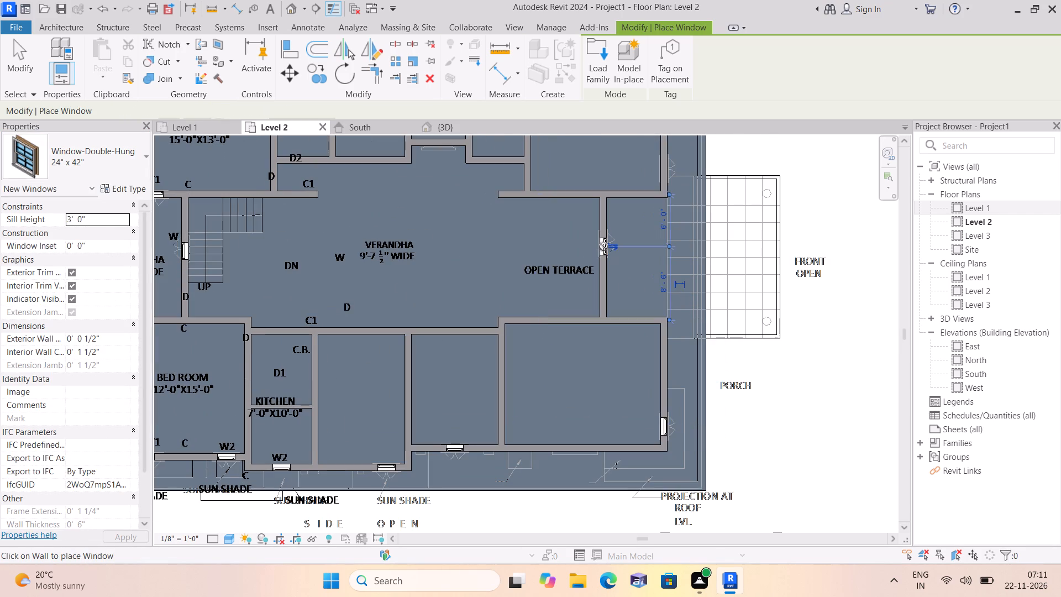
pyautogui.moveTo(604, 247); pyautogui.dragTo(656, 406, button='middle')
pyautogui.click(716, 325)
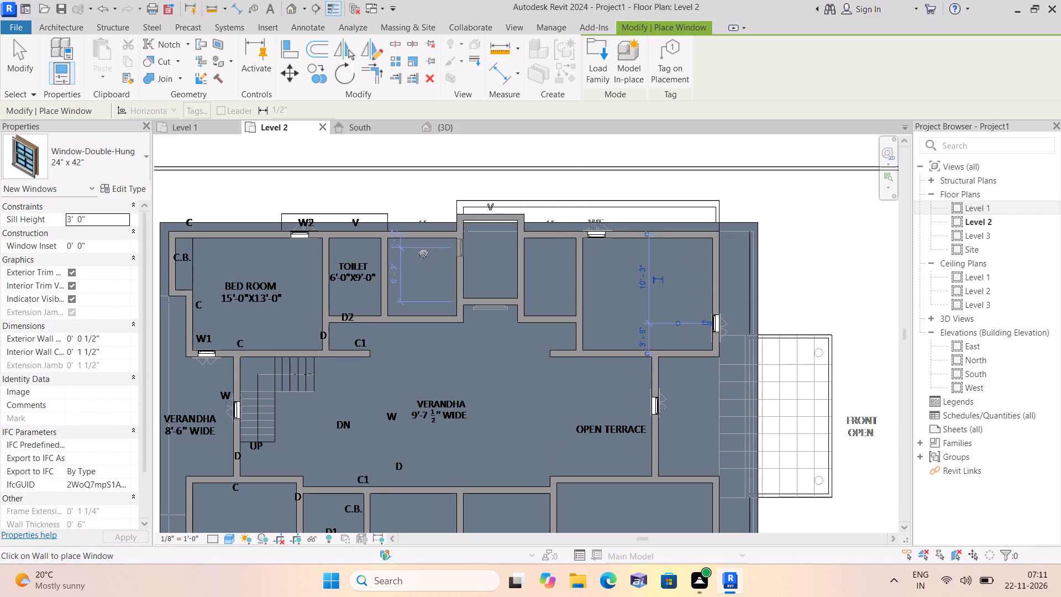
# Place a Fixed 16" x 24" window at the V mark in the outer wall of the 6'-0"X9'-0" toilet.
pyautogui.moveTo(306, 382); pyautogui.dragTo(475, 319, button='middle')
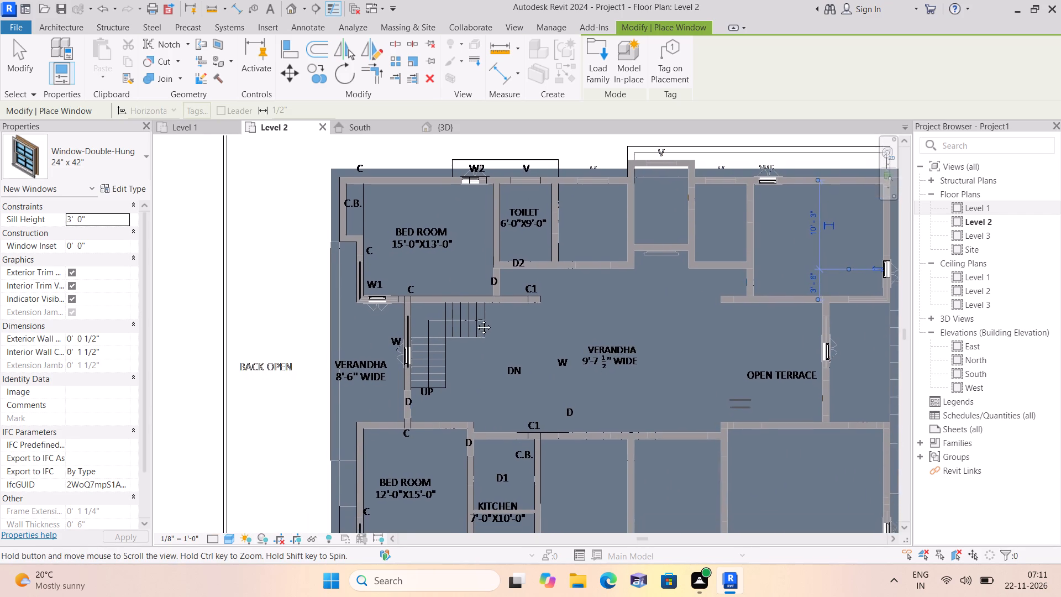
pyautogui.moveTo(475, 319); pyautogui.dragTo(469, 232, button='middle')
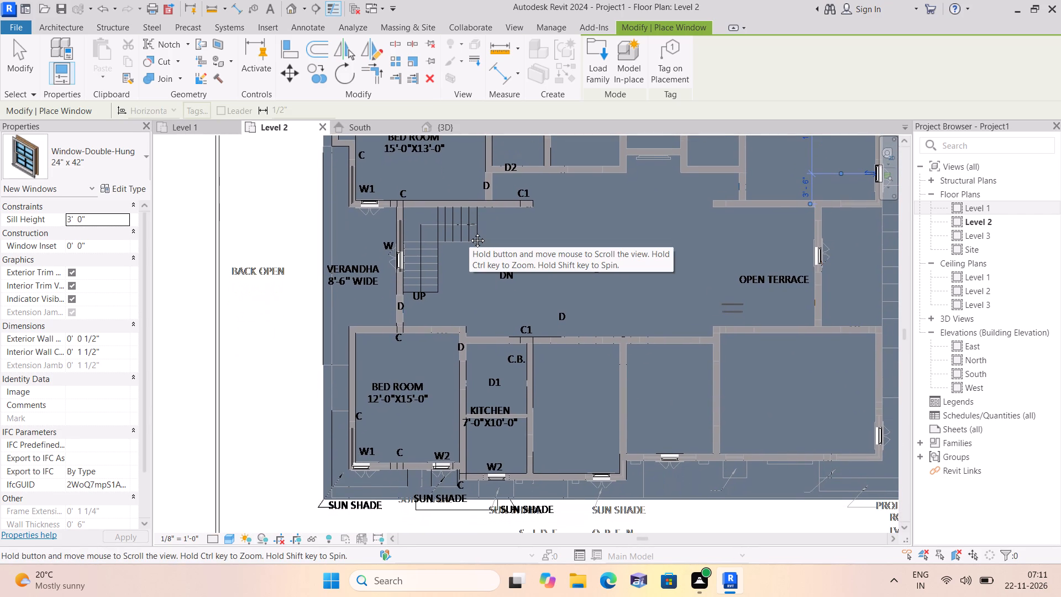
pyautogui.moveTo(469, 232); pyautogui.dragTo(450, 239, button='middle')
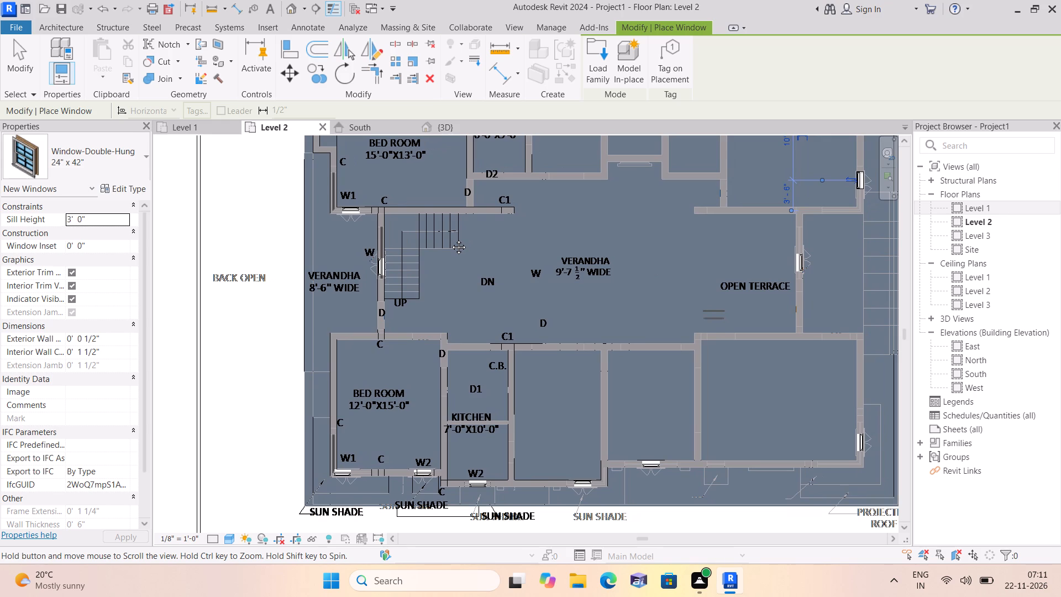
pyautogui.moveTo(450, 239); pyautogui.dragTo(406, 235, button='middle')
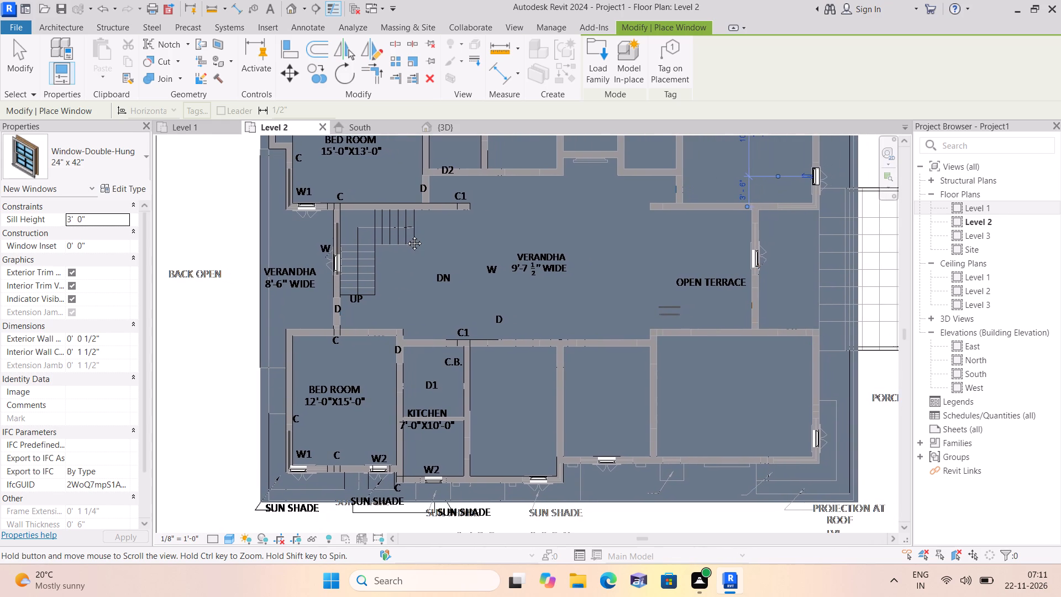
pyautogui.moveTo(406, 235); pyautogui.dragTo(474, 390, button='middle')
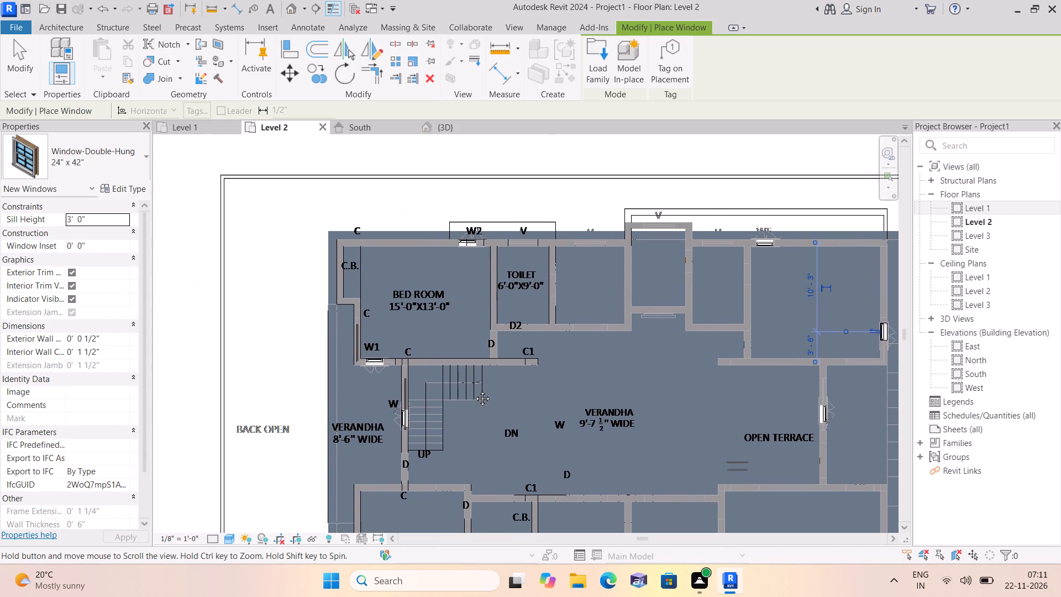
pyautogui.moveTo(474, 390); pyautogui.dragTo(474, 326, button='middle')
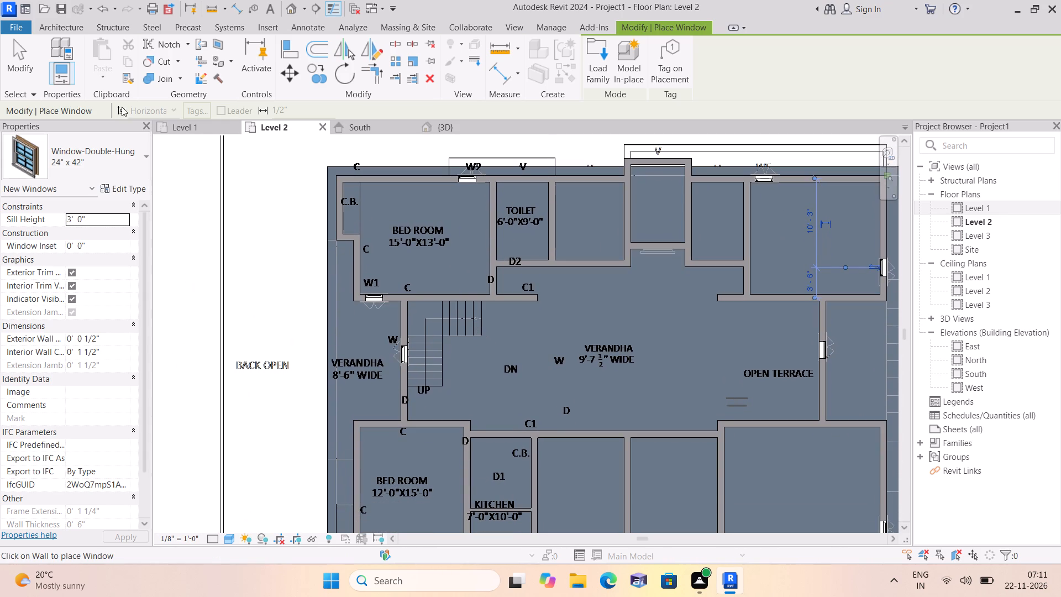
pyautogui.click(145, 156)
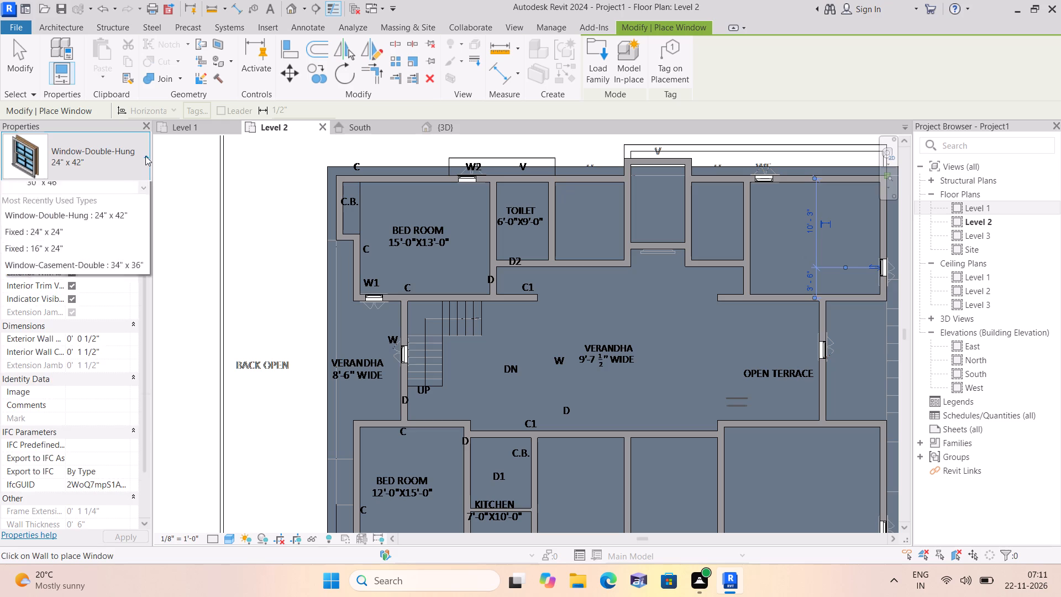
pyautogui.scroll(6, 98, 214)
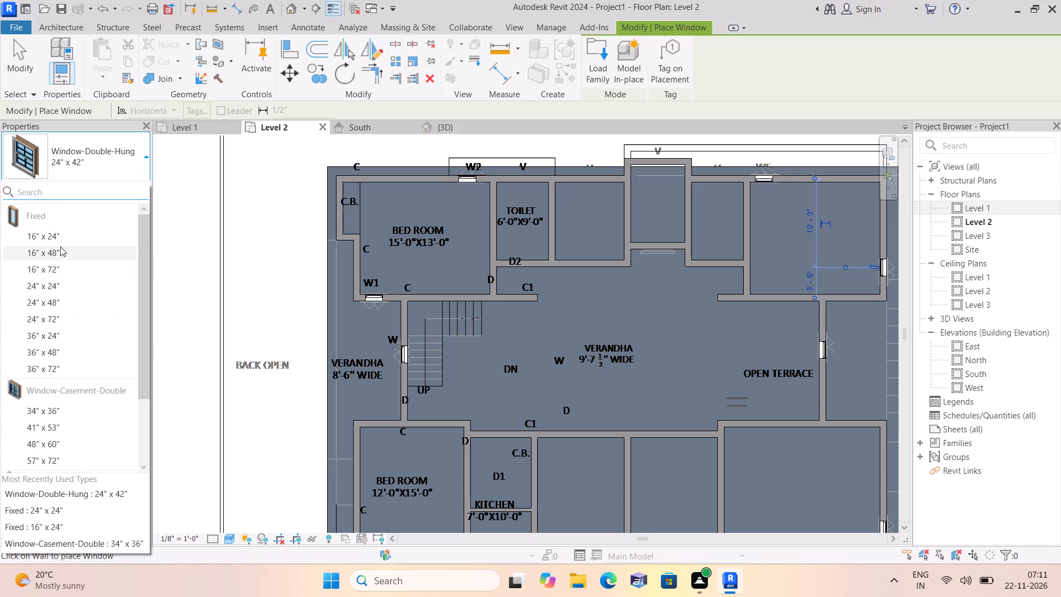
pyautogui.click(47, 238)
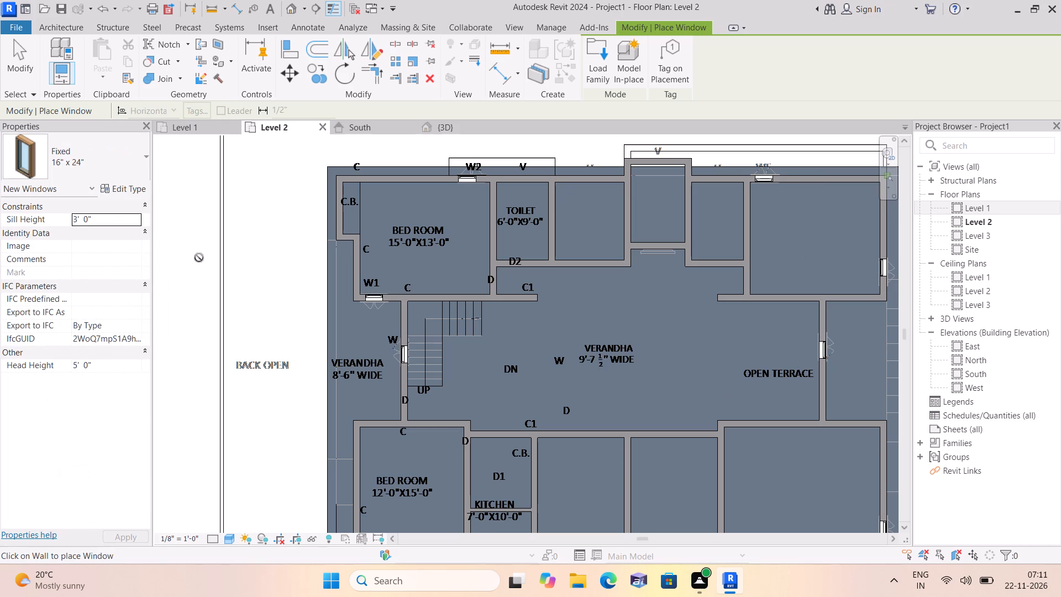
pyautogui.click(524, 173)
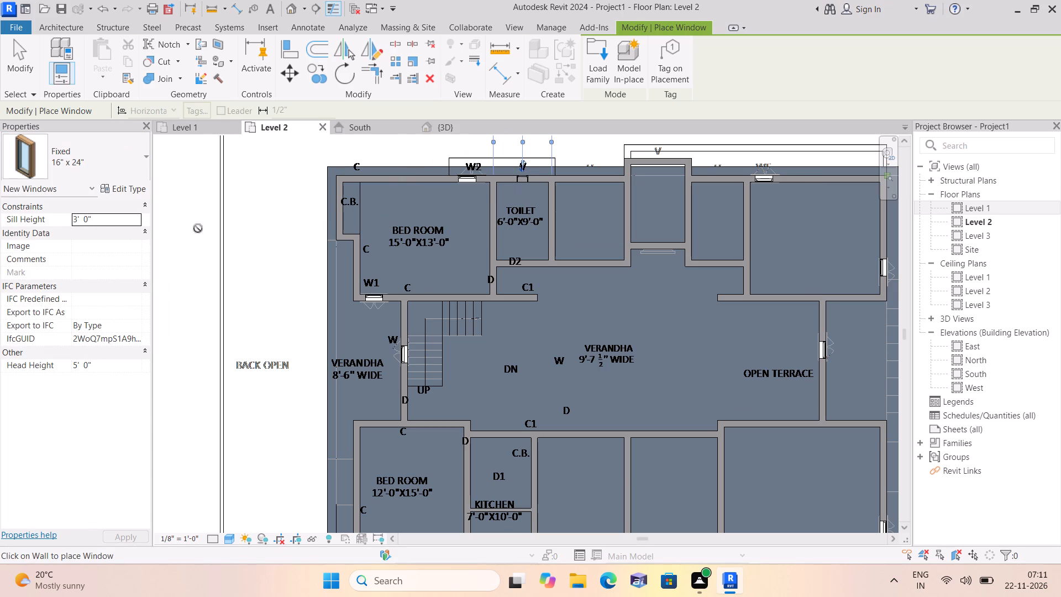
# Place a Fixed 16" x 24" window with an 8' sill height at the V mark in the projecting room's outer wall.
pyautogui.click(99, 219)
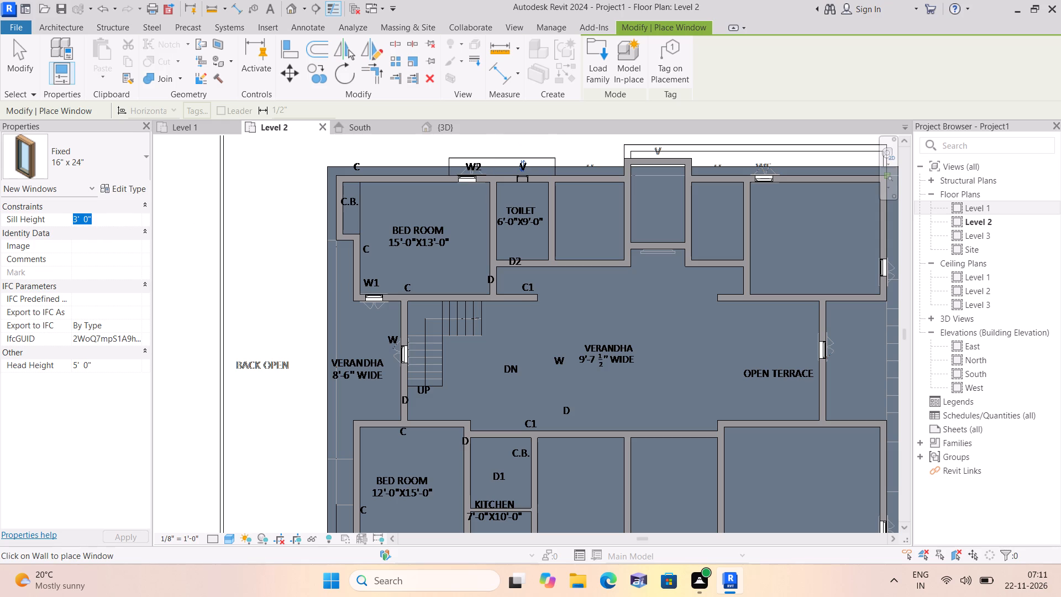
pyautogui.press('BackSpace')
pyautogui.write("8'")
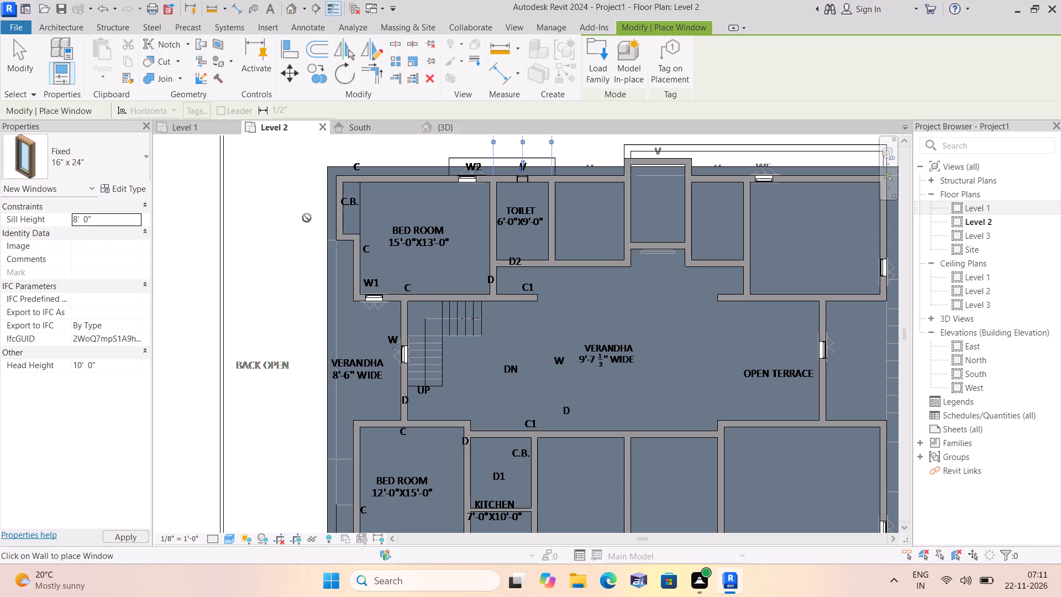
pyautogui.click(655, 158)
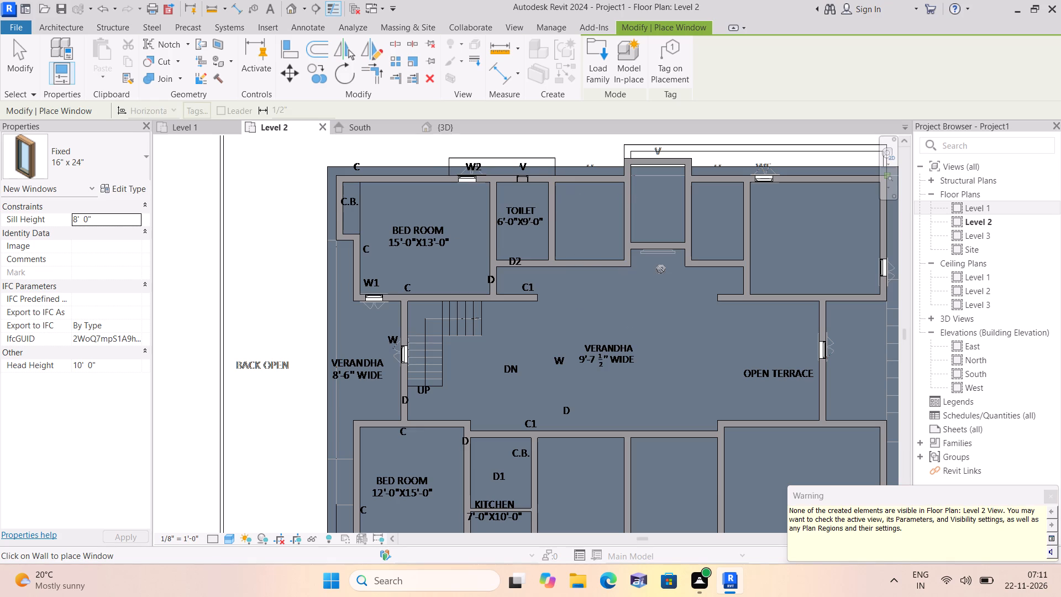
pyautogui.press('Escape')
pyautogui.press('Escape')
pyautogui.press('Escape')
pyautogui.press('Escape')
# Examine the ventilators along the Level 2 plan's outer wall and check the properties of the 6'-0"X9'-0" toilet's window.
pyautogui.scroll(3, 551, 186)
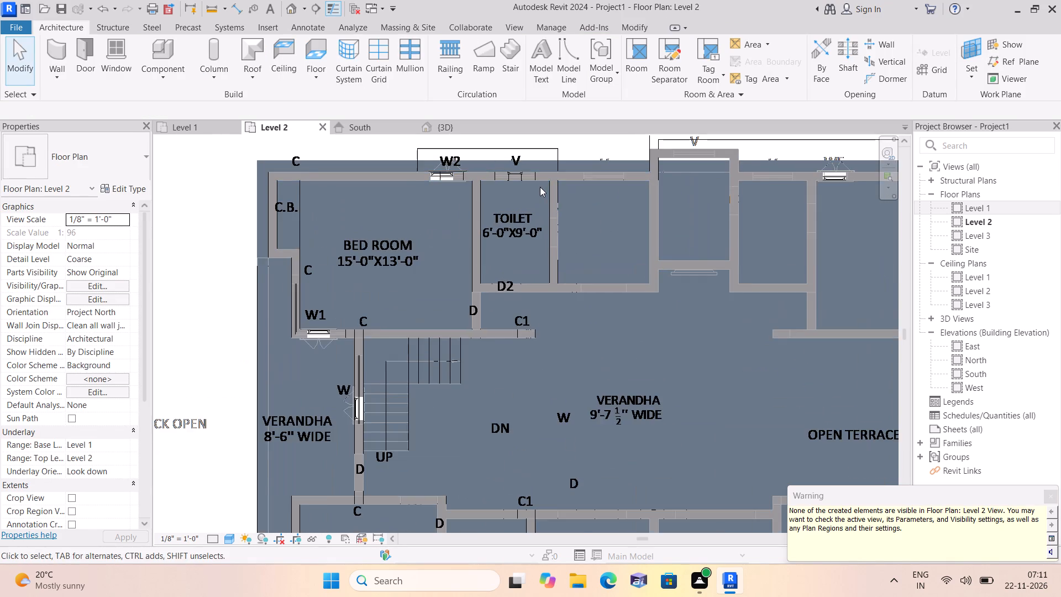
pyautogui.press('Escape')
pyautogui.moveTo(589, 204); pyautogui.dragTo(449, 250, button='middle')
pyautogui.scroll(3, 569, 202)
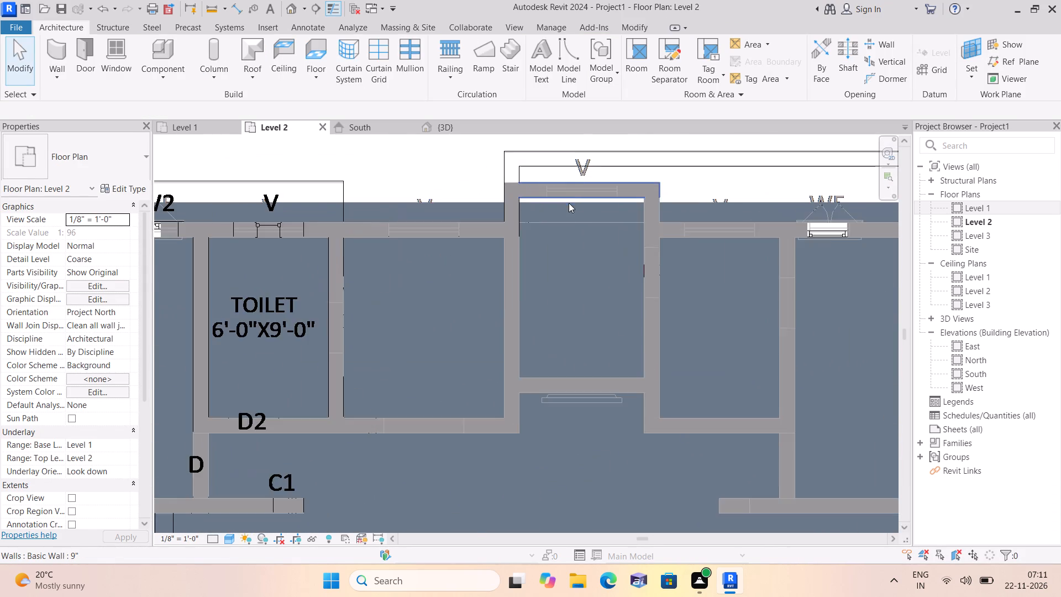
pyautogui.scroll(4, 580, 180)
pyautogui.scroll(-3, 575, 200)
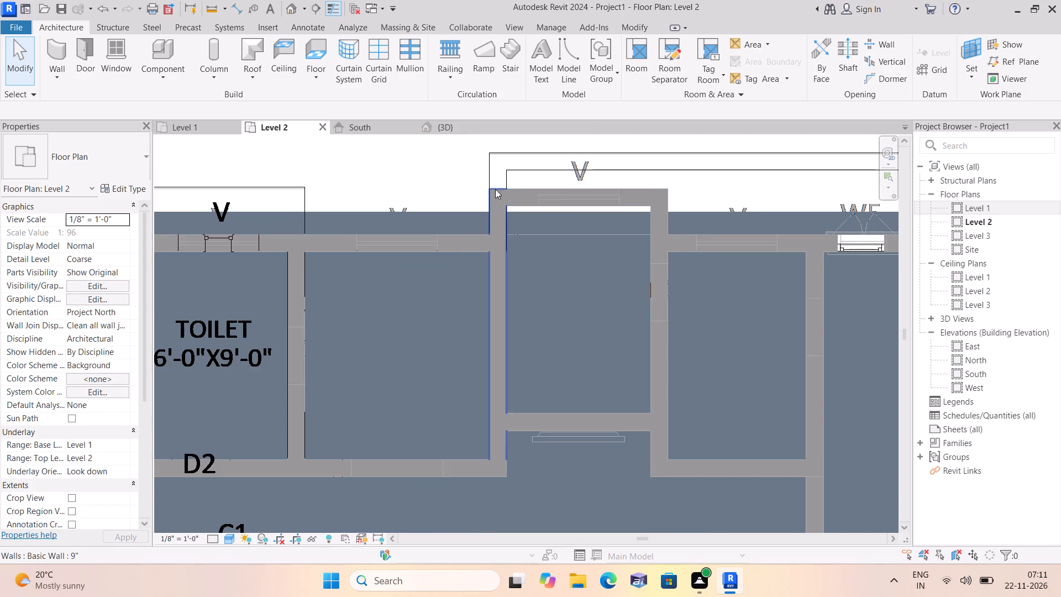
pyautogui.scroll(-1, 256, 257)
pyautogui.click(222, 244)
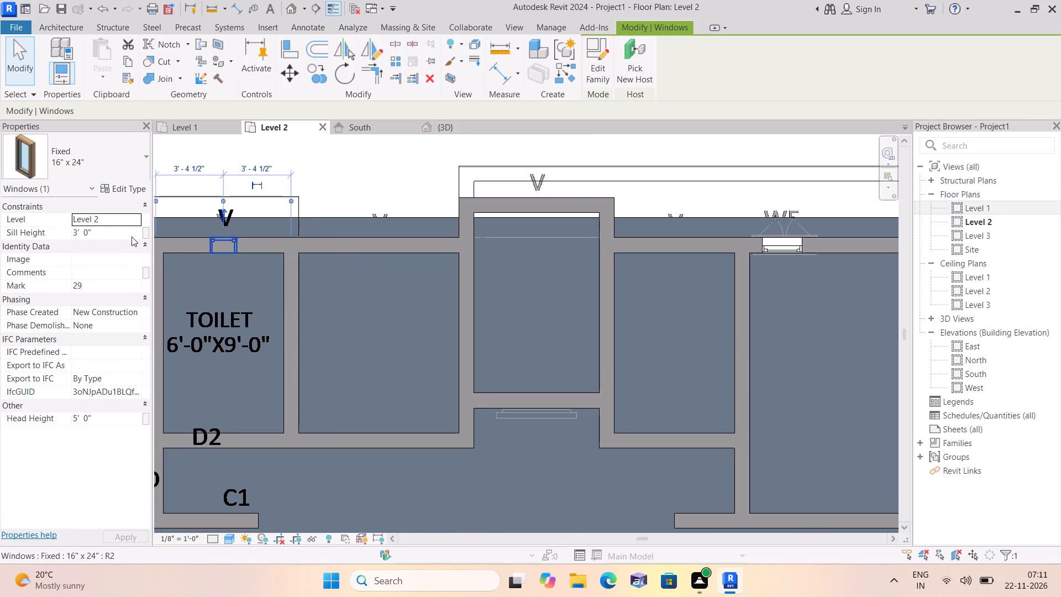
pyautogui.press('Escape')
pyautogui.press('Escape')
# In the 3D view, set the sill height of the Level 2 toilet's Fixed 16" x 24" window to 8'.
pyautogui.click(441, 130)
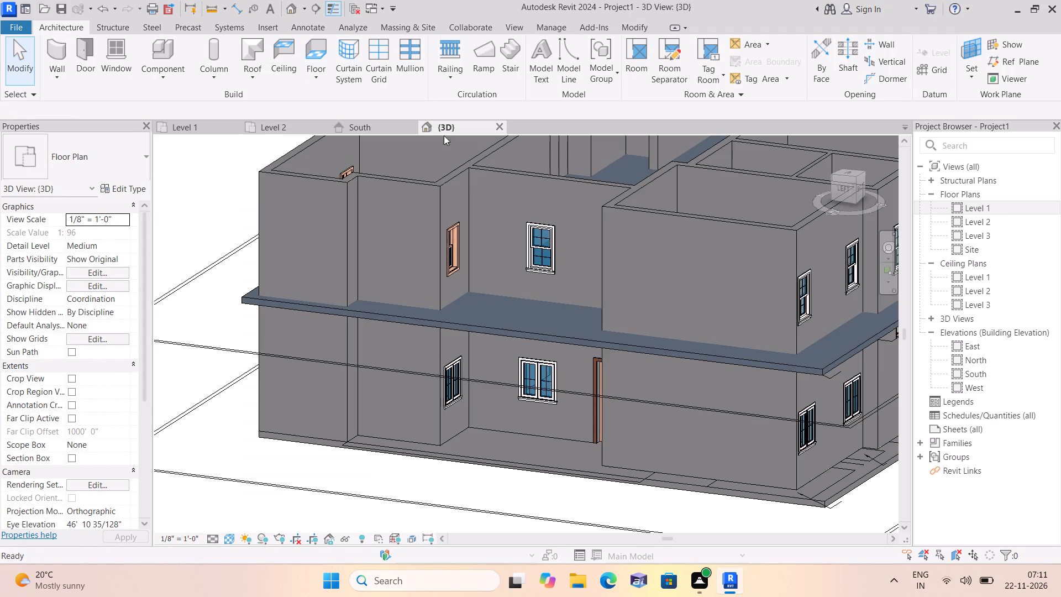
pyautogui.scroll(1, 360, 298)
pyautogui.scroll(-4, 363, 305)
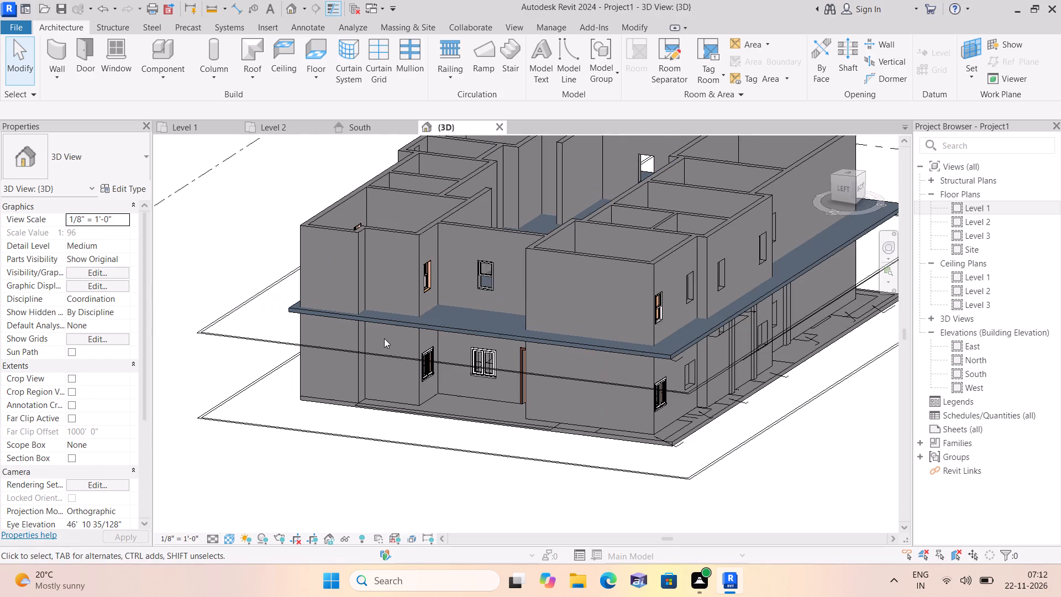
pyautogui.keyDown('shift'); pyautogui.moveTo(380, 352); pyautogui.dragTo(579, 339, button='middle'); pyautogui.keyUp('shift')
pyautogui.keyDown('shift'); pyautogui.scroll(-1, 380, 353); pyautogui.keyUp('shift')
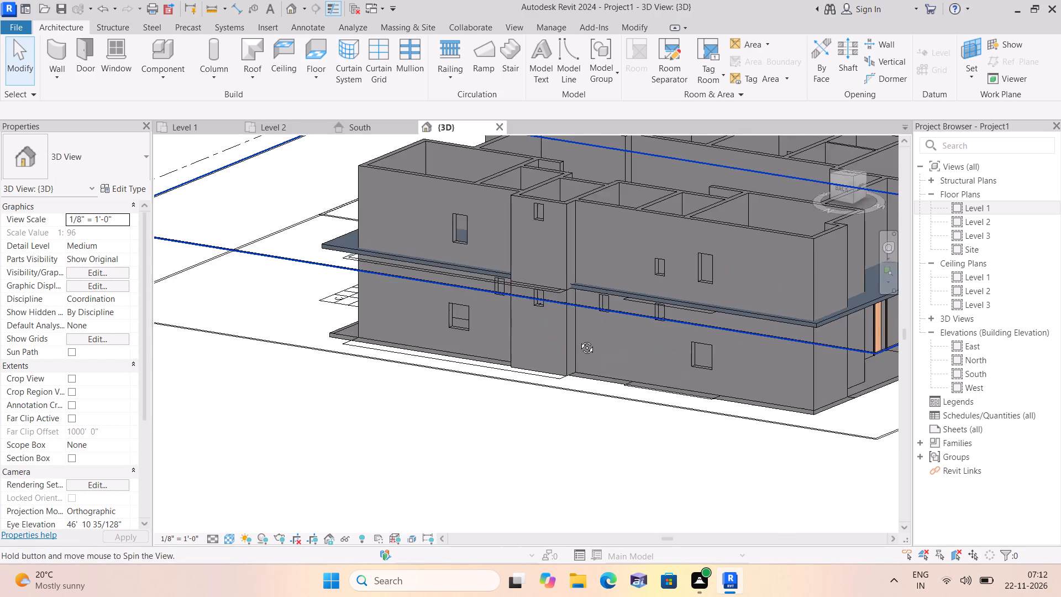
pyautogui.keyDown('shift'); pyautogui.moveTo(579, 339); pyautogui.dragTo(592, 338, button='middle'); pyautogui.keyUp('shift')
pyautogui.scroll(5, 611, 331)
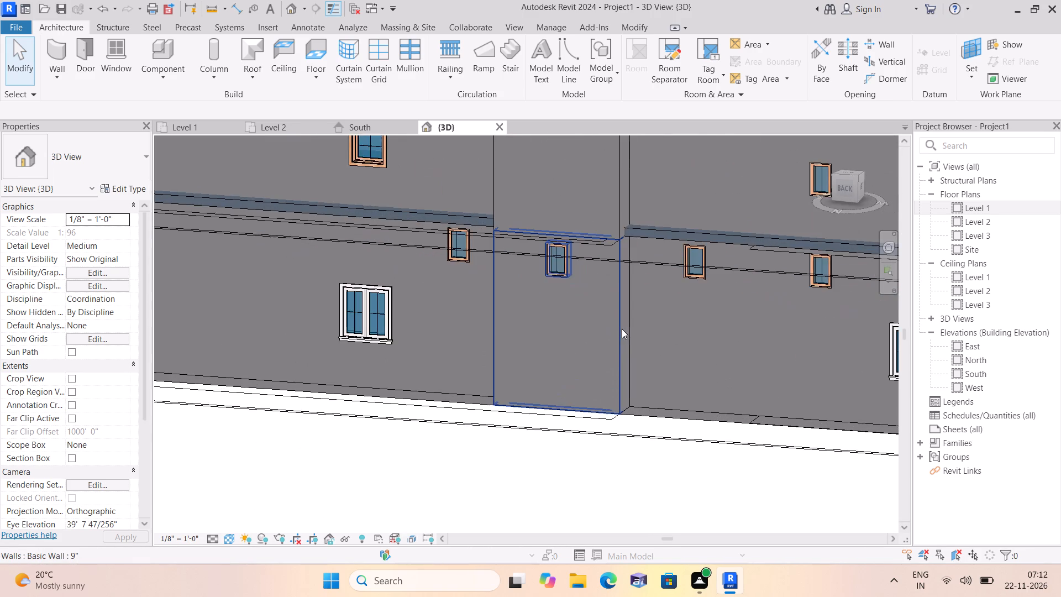
pyautogui.moveTo(622, 329); pyautogui.dragTo(592, 459, button='middle')
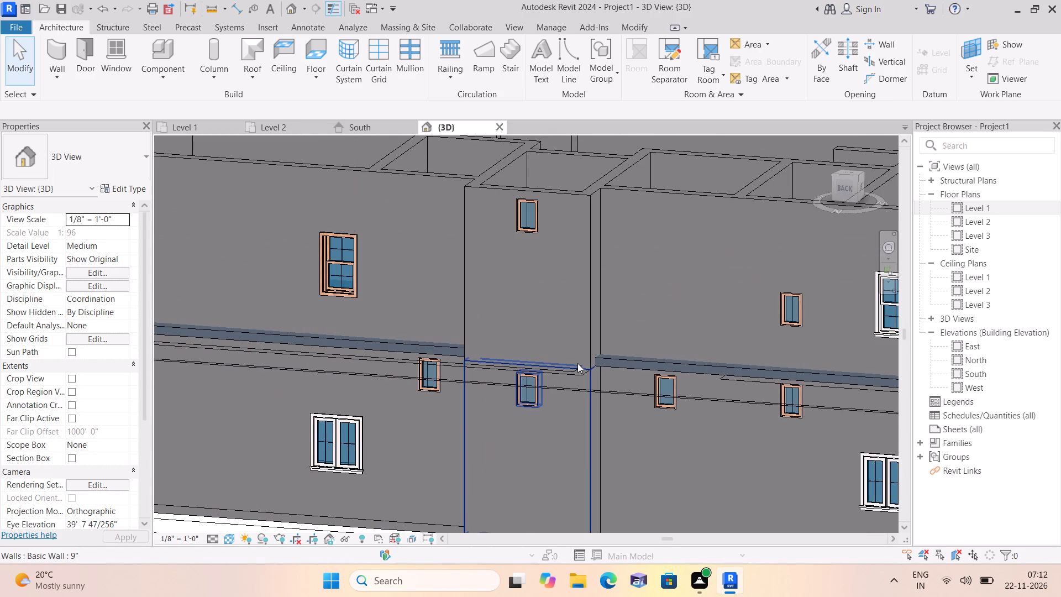
pyautogui.scroll(-2, 596, 366)
pyautogui.scroll(2, 735, 332)
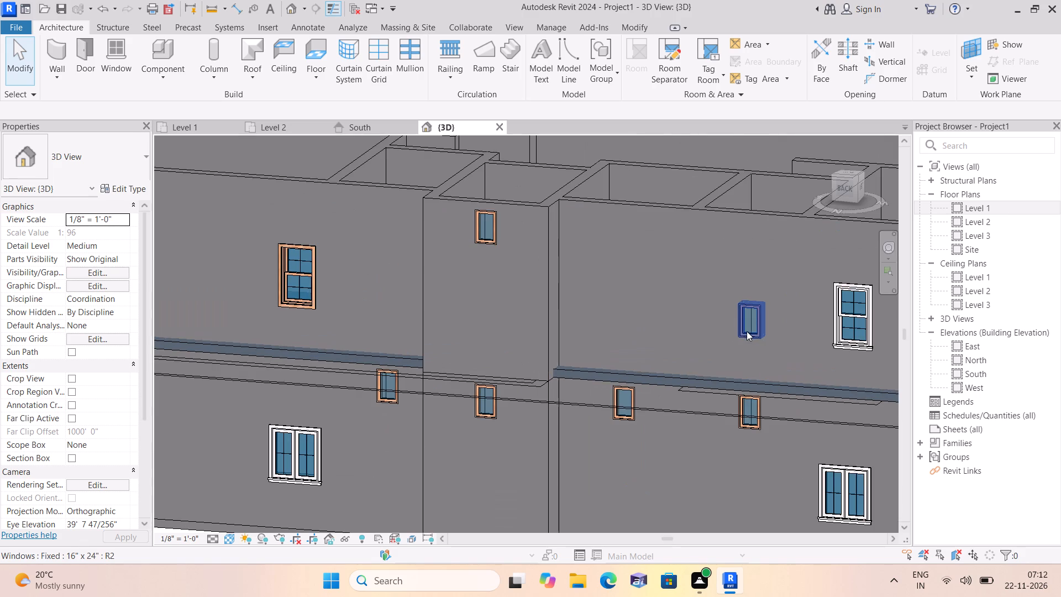
pyautogui.click(747, 331)
pyautogui.click(99, 231)
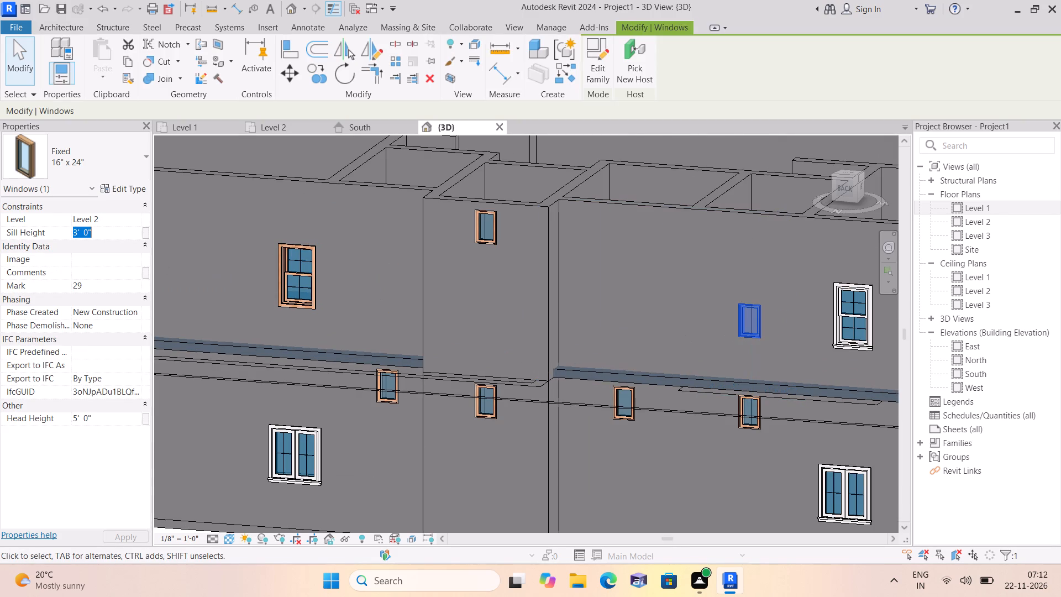
pyautogui.press('BackSpace')
pyautogui.press('BackSpace')
pyautogui.press('BackSpace')
pyautogui.press('BackSpace')
pyautogui.press('BackSpace')
pyautogui.press('BackSpace')
pyautogui.press('BackSpace')
pyautogui.press('BackSpace')
pyautogui.press('BackSpace')
pyautogui.press('BackSpace')
pyautogui.press('BackSpace')
pyautogui.press('BackSpace')
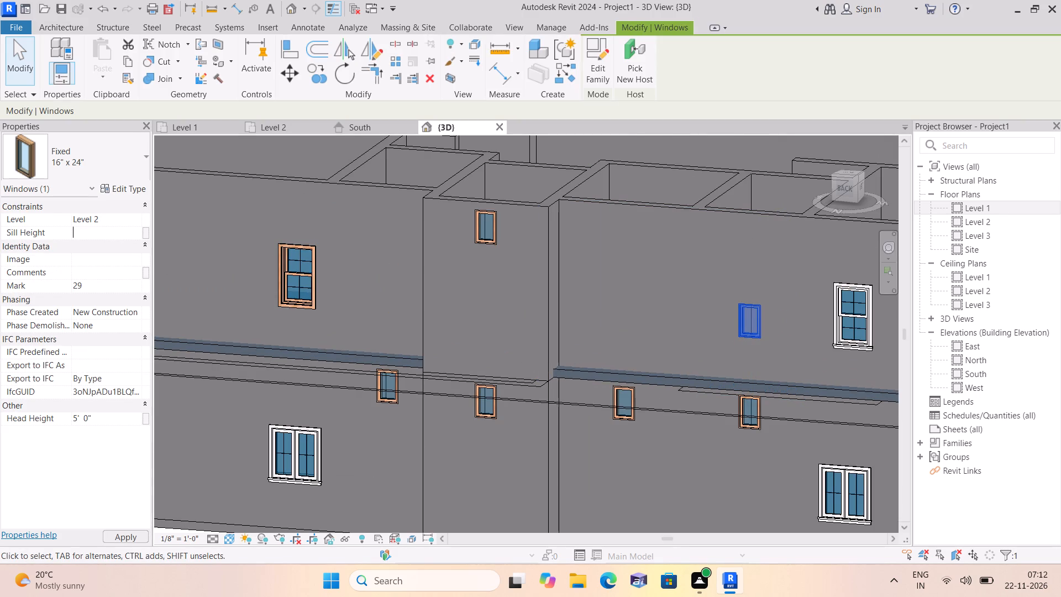
pyautogui.write("8'")
pyautogui.scroll(-1, 322, 283)
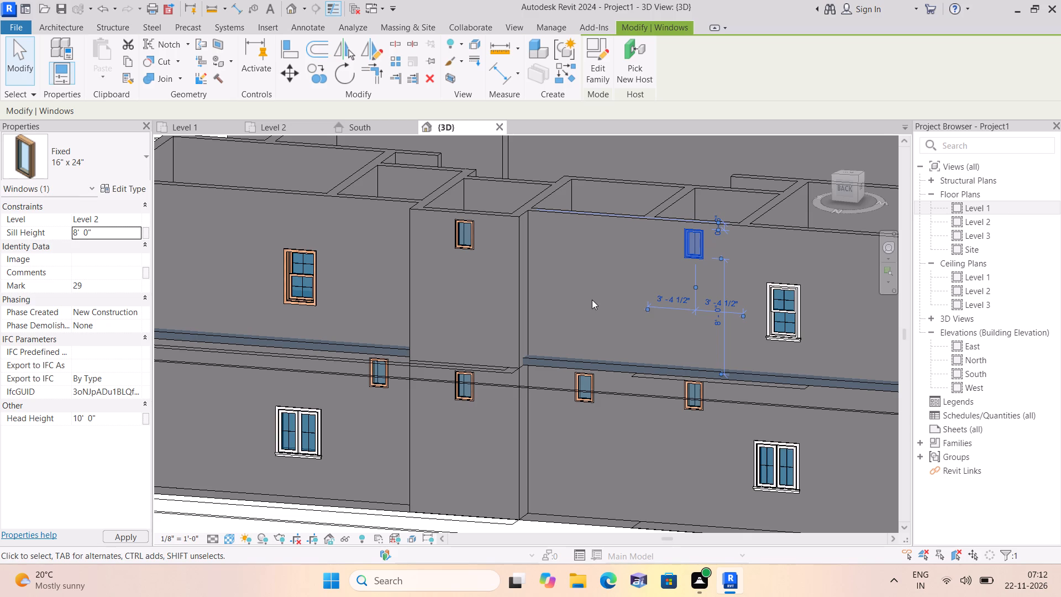
pyautogui.press('Escape')
# On the Level 2 plan, place Fixed 16" x 24" windows with 8' sills at the V marks either side of the projecting room, and return to 3D.
pyautogui.scroll(-1, 364, 311)
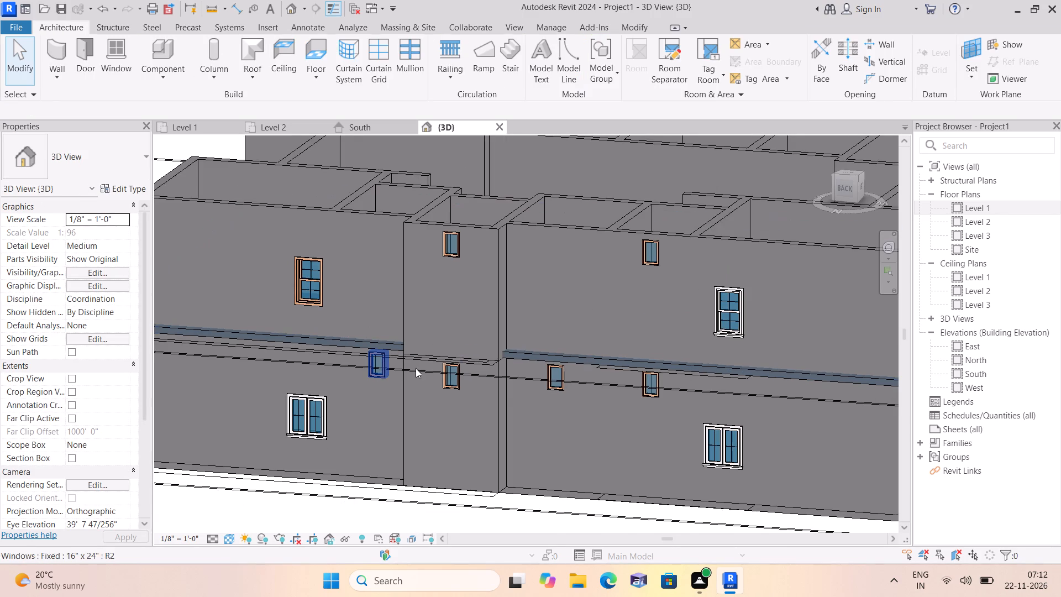
pyautogui.scroll(-4, 585, 332)
pyautogui.scroll(2, 790, 385)
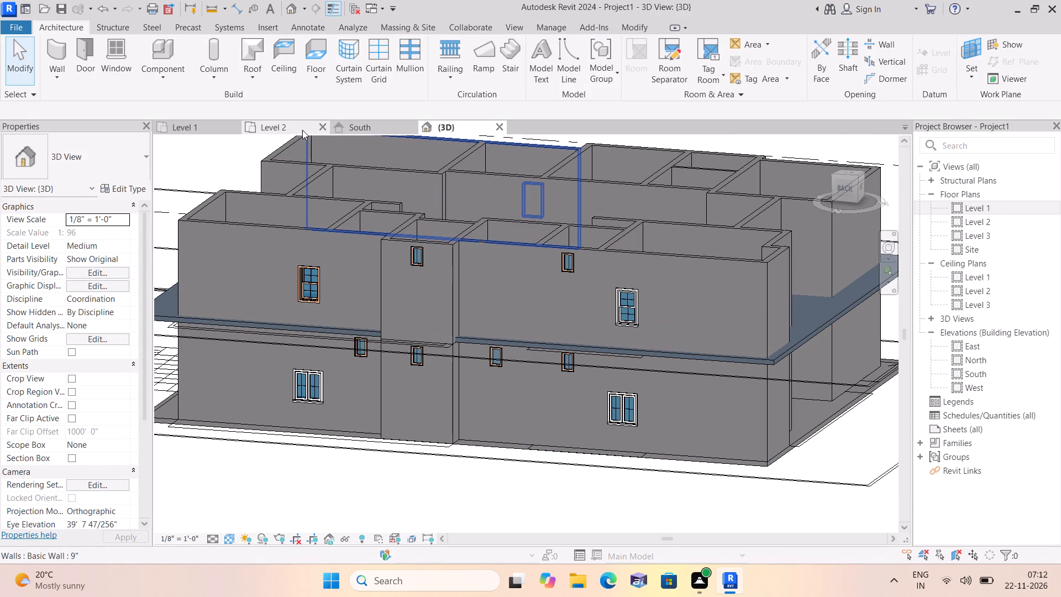
pyautogui.click(269, 125)
pyautogui.scroll(-3, 361, 186)
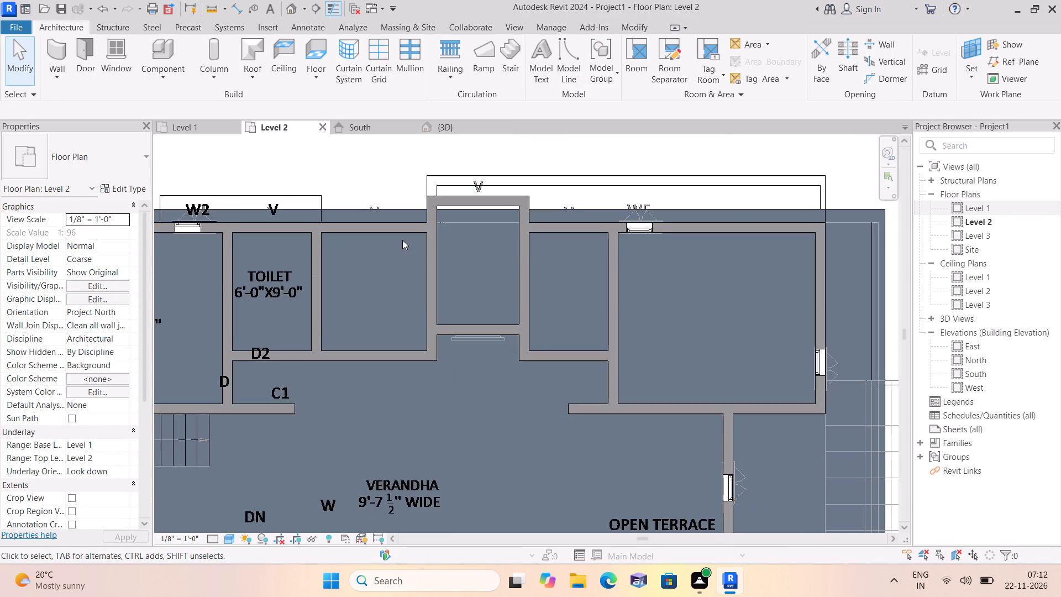
pyautogui.scroll(-1, 402, 240)
pyautogui.scroll(-2, 238, 238)
pyautogui.moveTo(268, 240); pyautogui.dragTo(354, 242, button='middle')
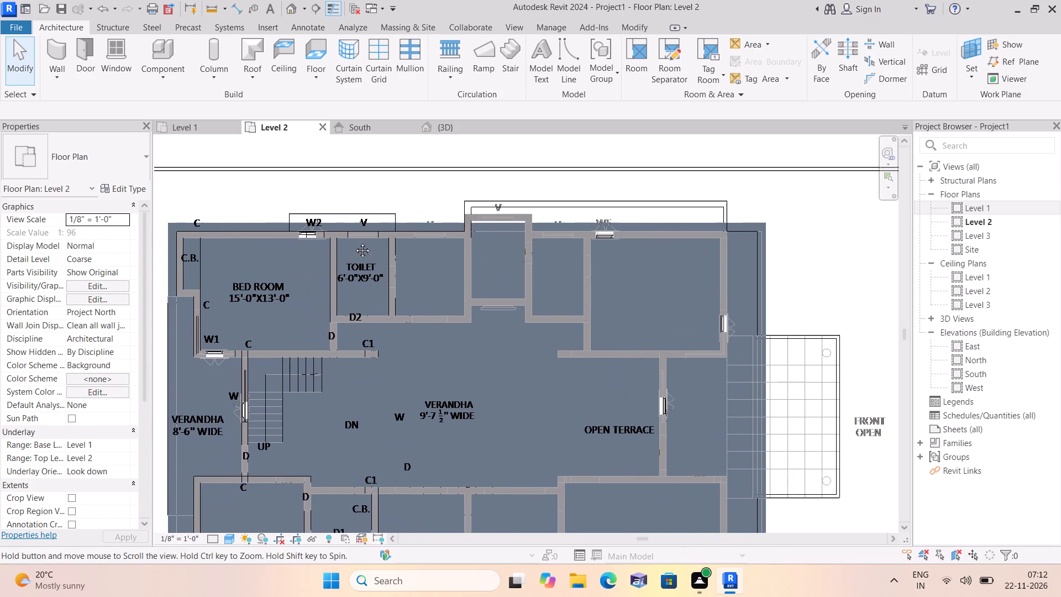
pyautogui.moveTo(354, 242); pyautogui.dragTo(374, 242, button='middle')
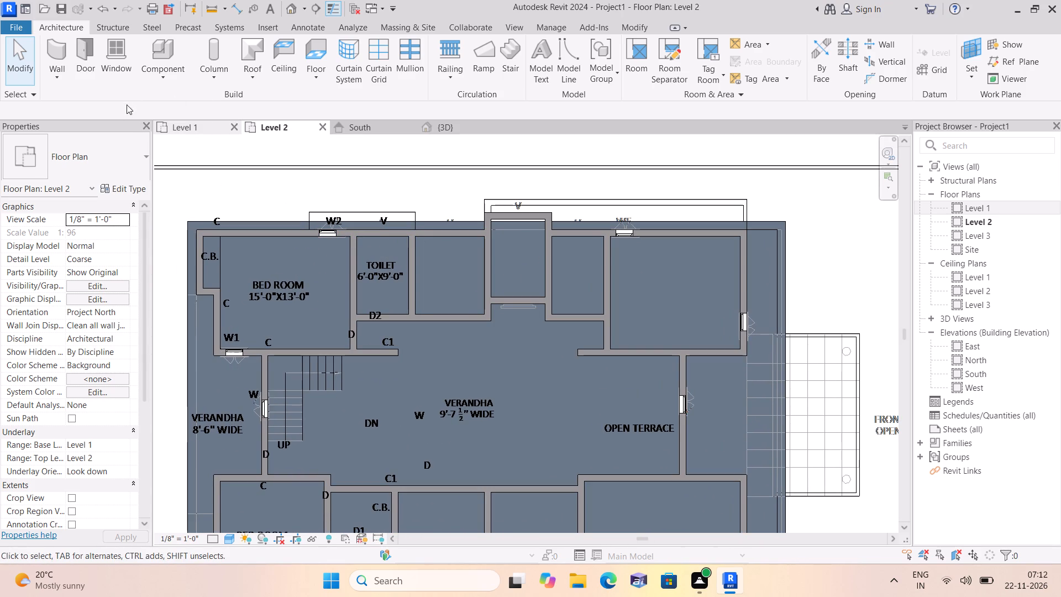
pyautogui.click(115, 73)
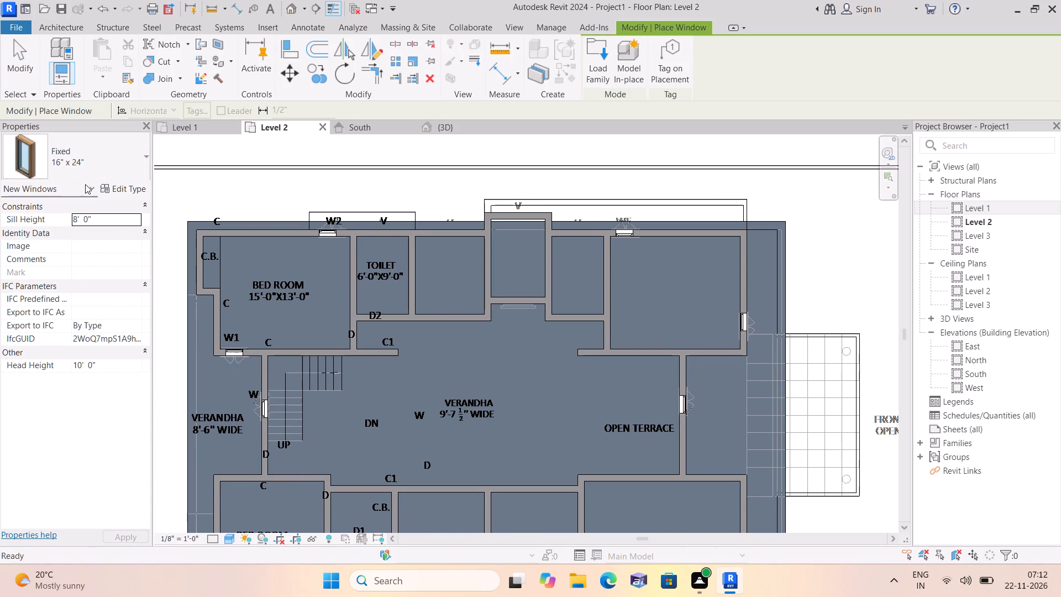
pyautogui.click(149, 158)
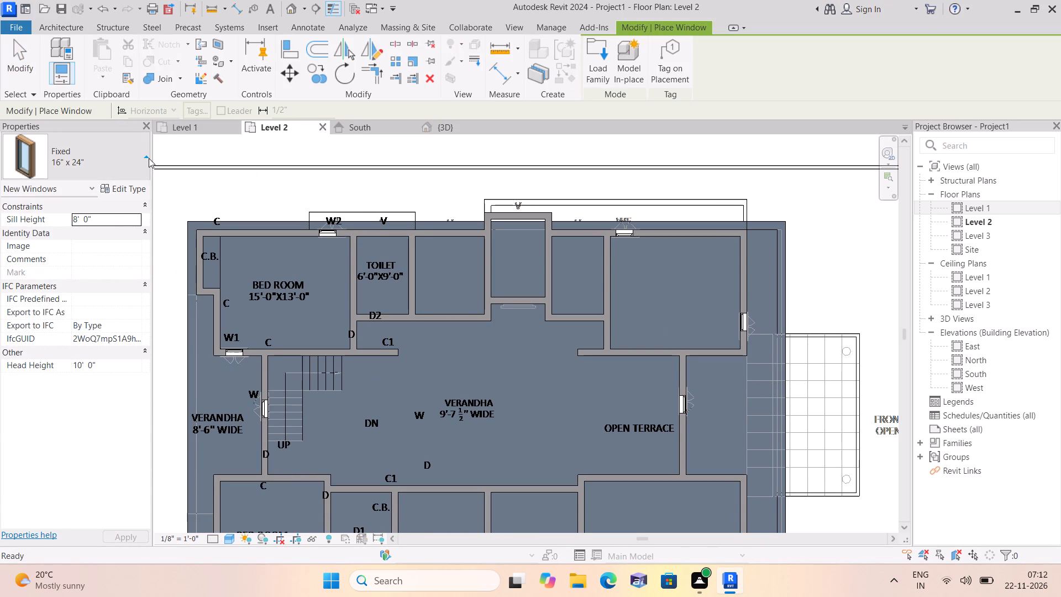
pyautogui.click(80, 238)
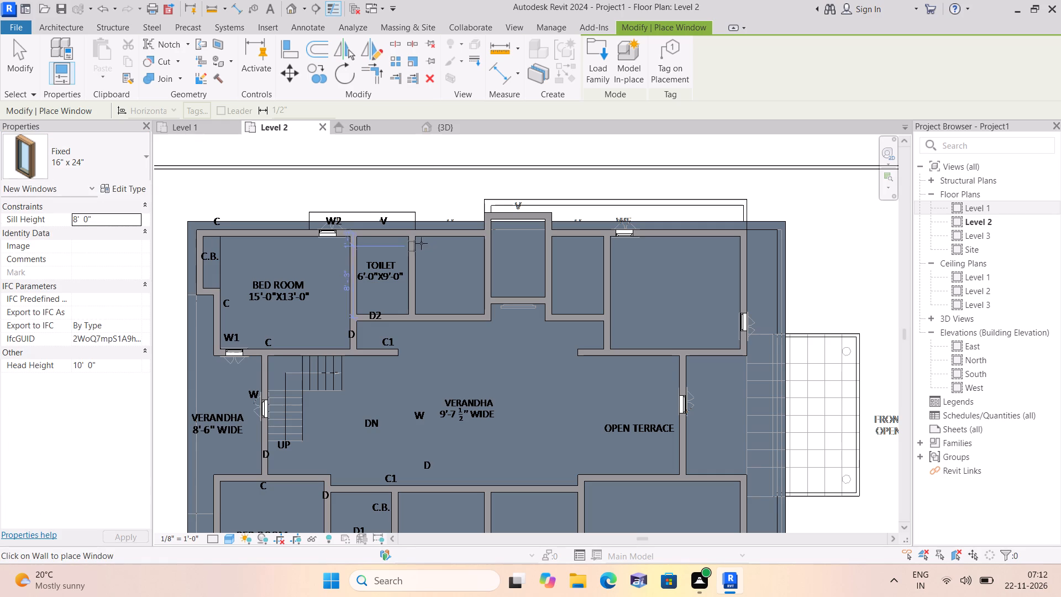
pyautogui.click(449, 233)
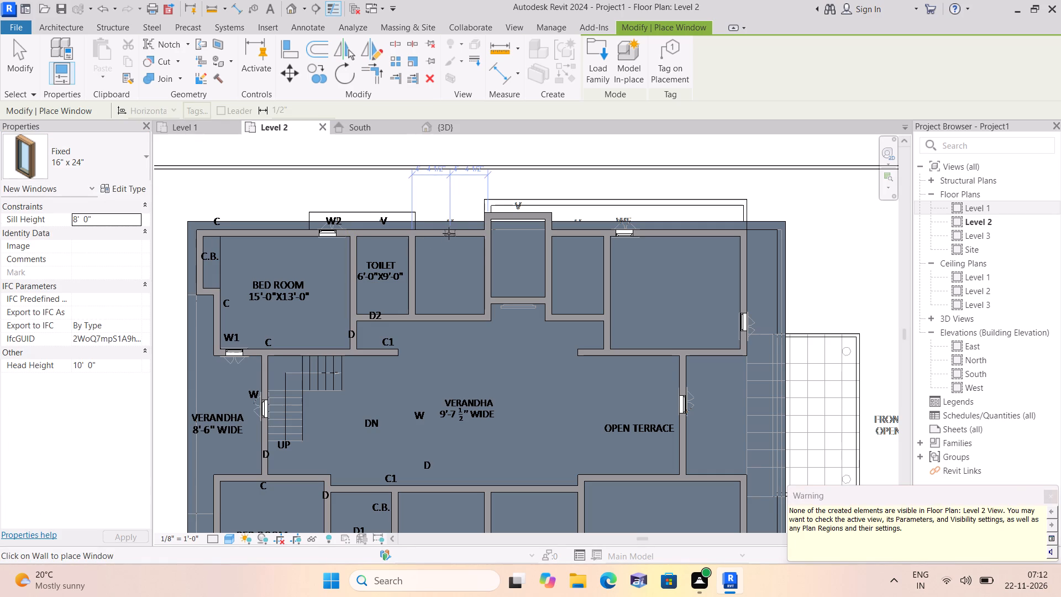
pyautogui.scroll(1, 437, 255)
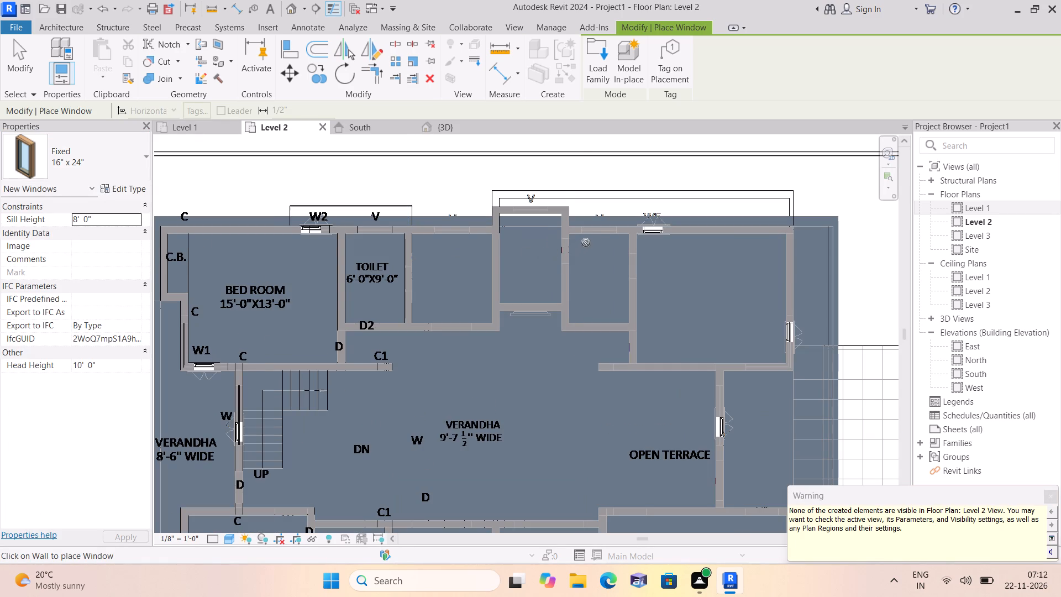
pyautogui.click(595, 235)
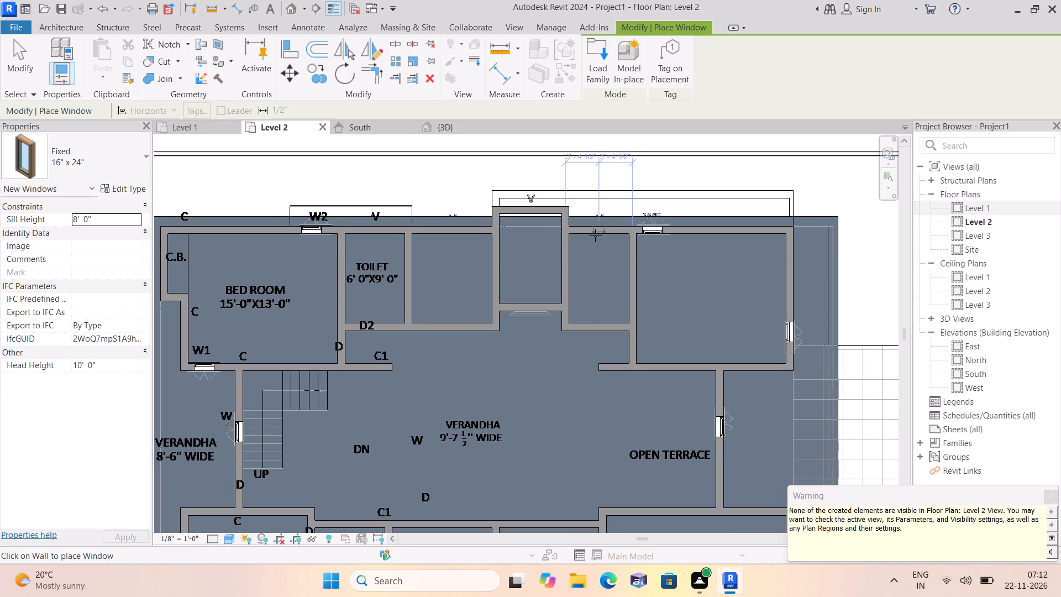
pyautogui.click(449, 130)
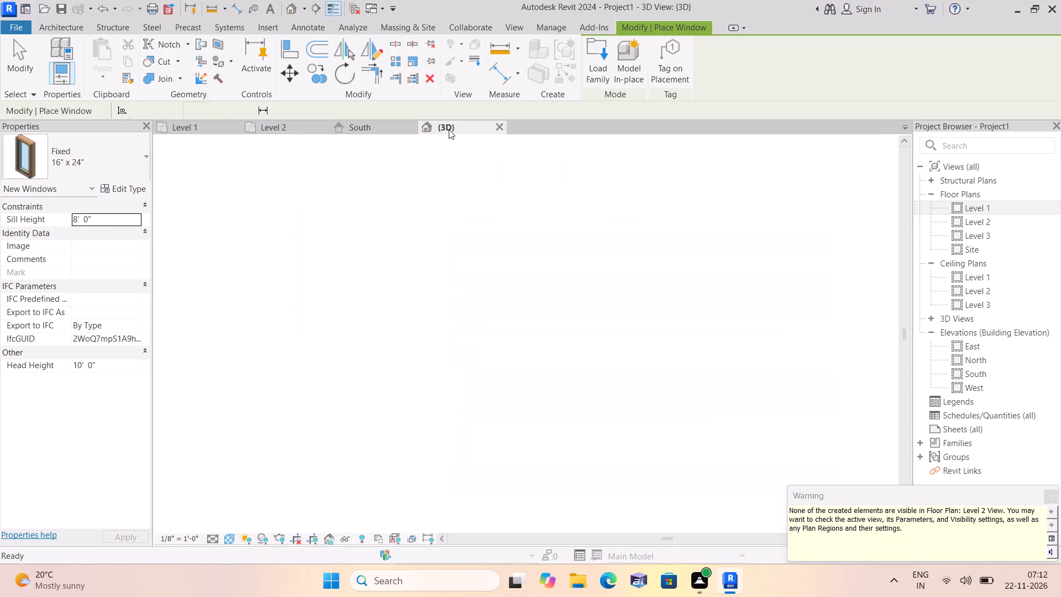
pyautogui.scroll(1, 327, 366)
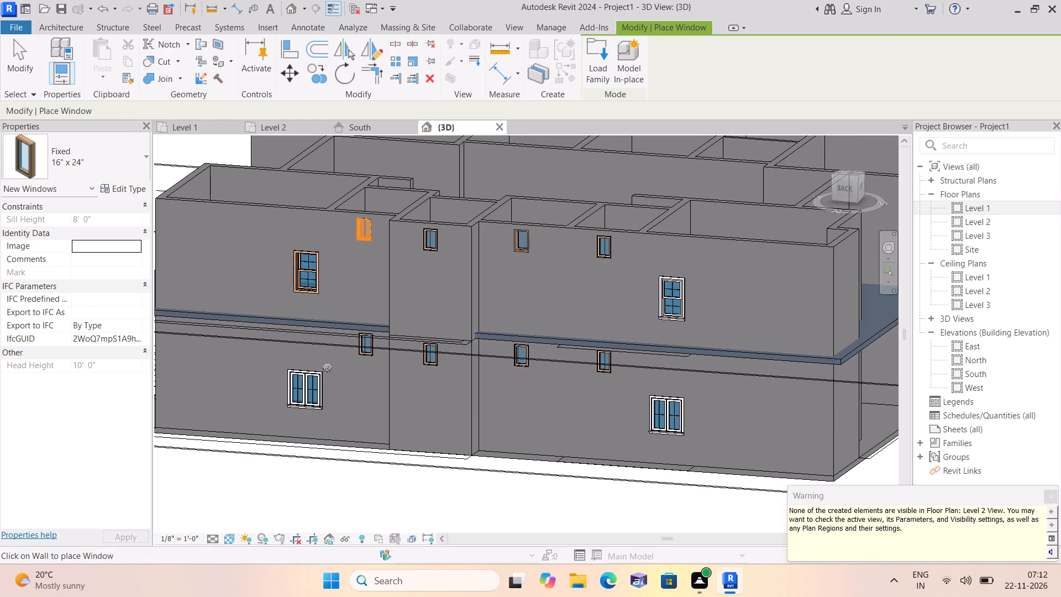
pyautogui.press('Escape')
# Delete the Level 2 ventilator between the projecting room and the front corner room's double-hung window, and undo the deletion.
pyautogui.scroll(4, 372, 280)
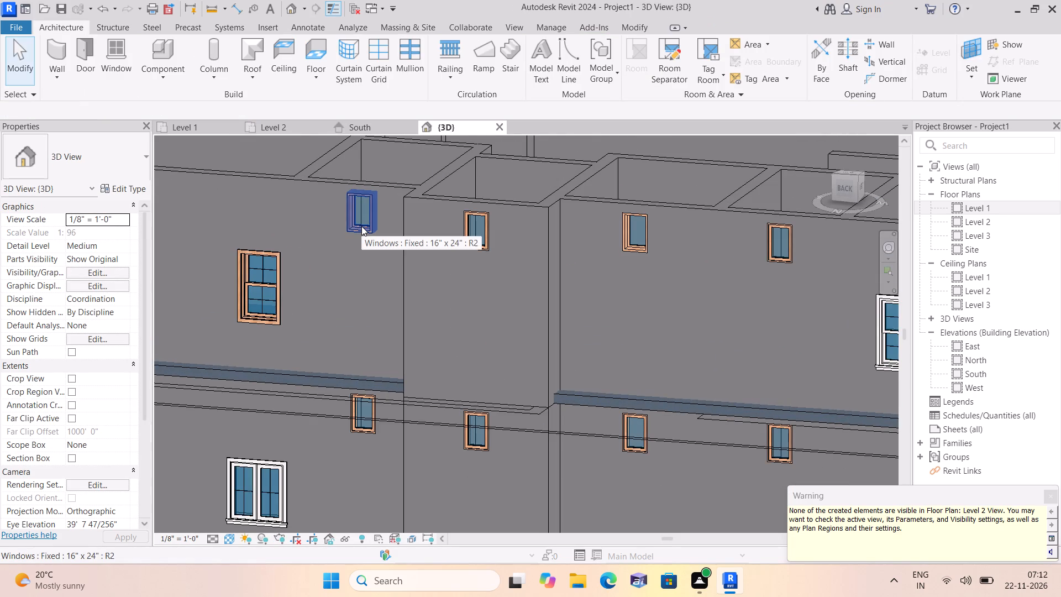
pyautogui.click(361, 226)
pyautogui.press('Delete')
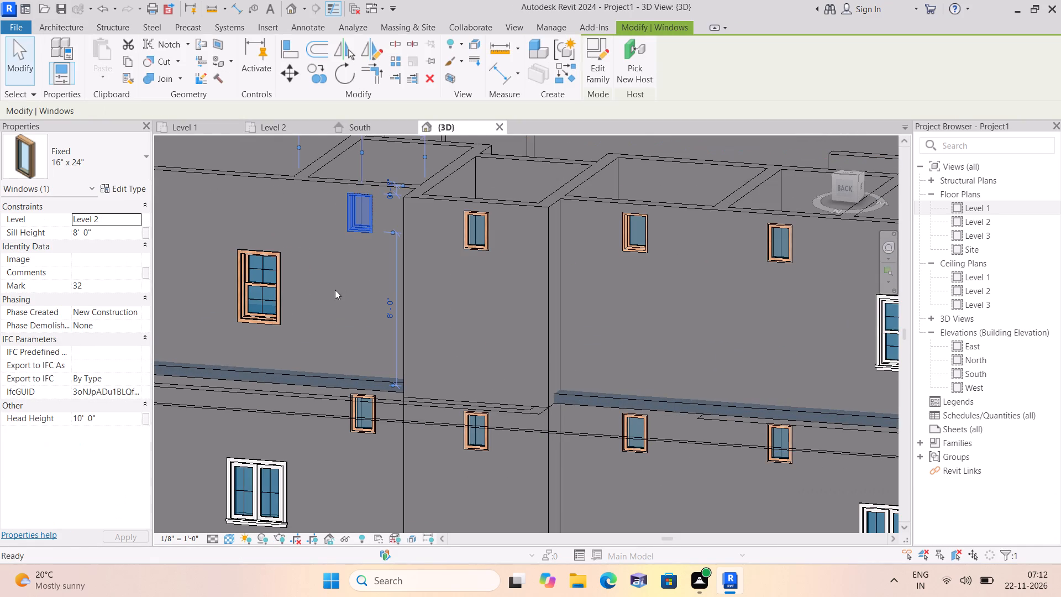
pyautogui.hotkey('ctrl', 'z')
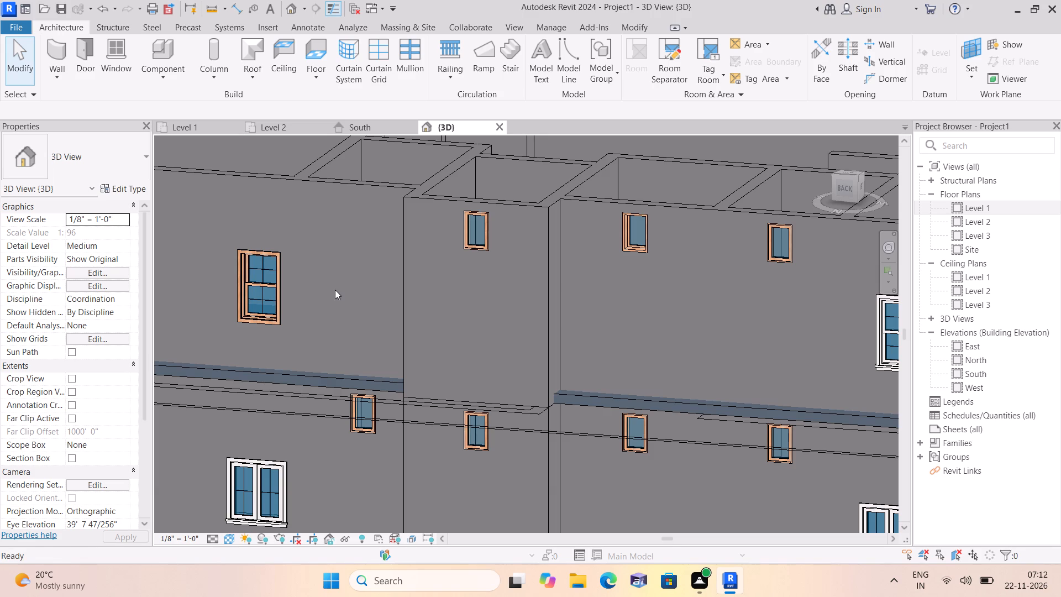
# Examine the Level 2 windows and ventilators on the back wall and the adjoining side of the house in 3D.
pyautogui.scroll(-3, 388, 313)
pyautogui.scroll(2, 587, 303)
pyautogui.moveTo(577, 296); pyautogui.dragTo(518, 306, button='middle')
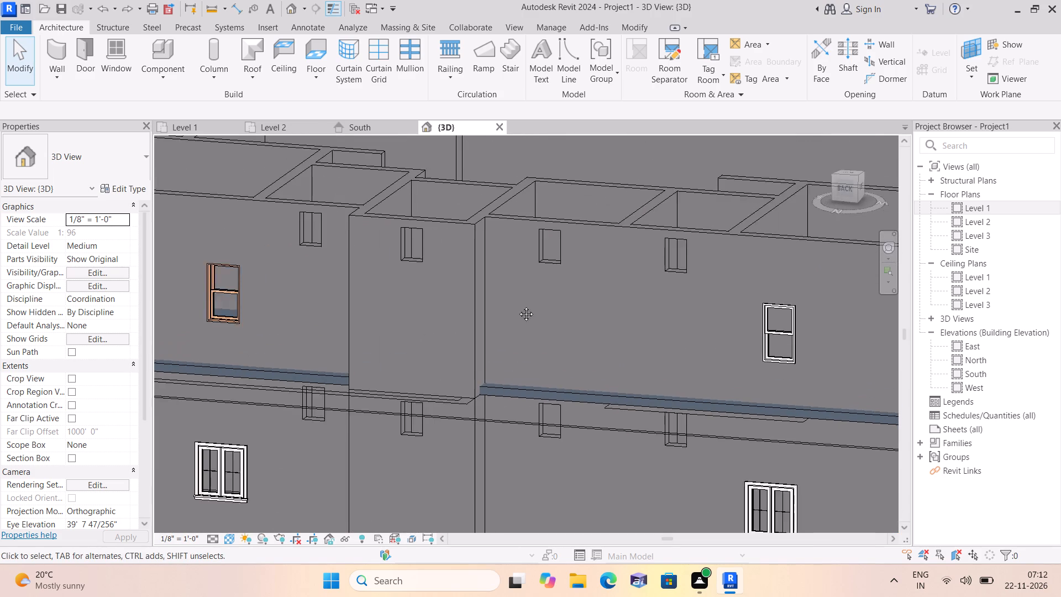
pyautogui.moveTo(518, 306); pyautogui.dragTo(502, 304, button='middle')
pyautogui.scroll(-1, 502, 303)
pyautogui.scroll(-1, 584, 294)
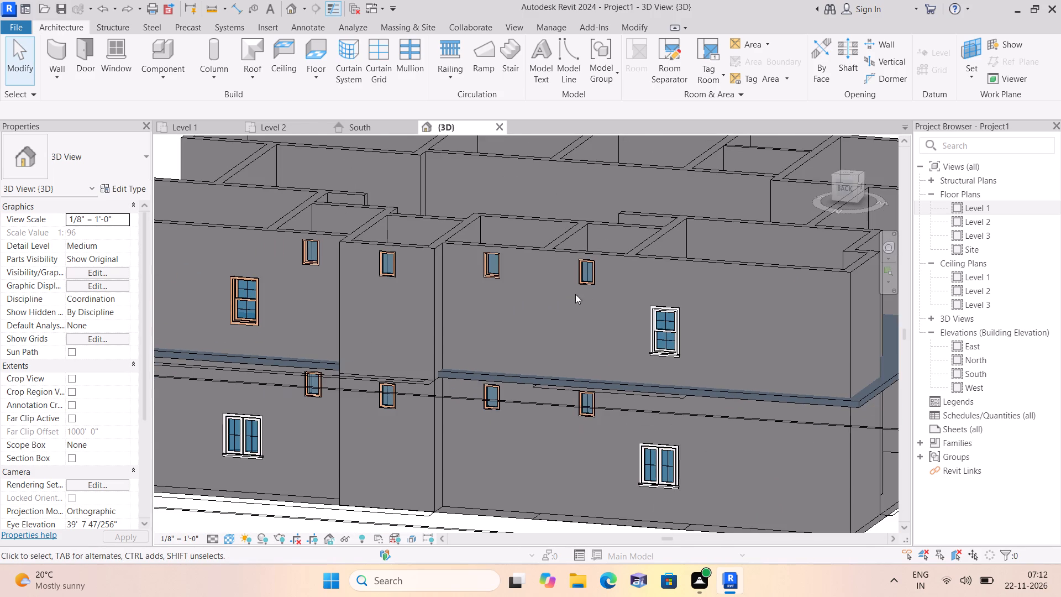
pyautogui.scroll(-1, 486, 300)
pyautogui.scroll(-1, 536, 341)
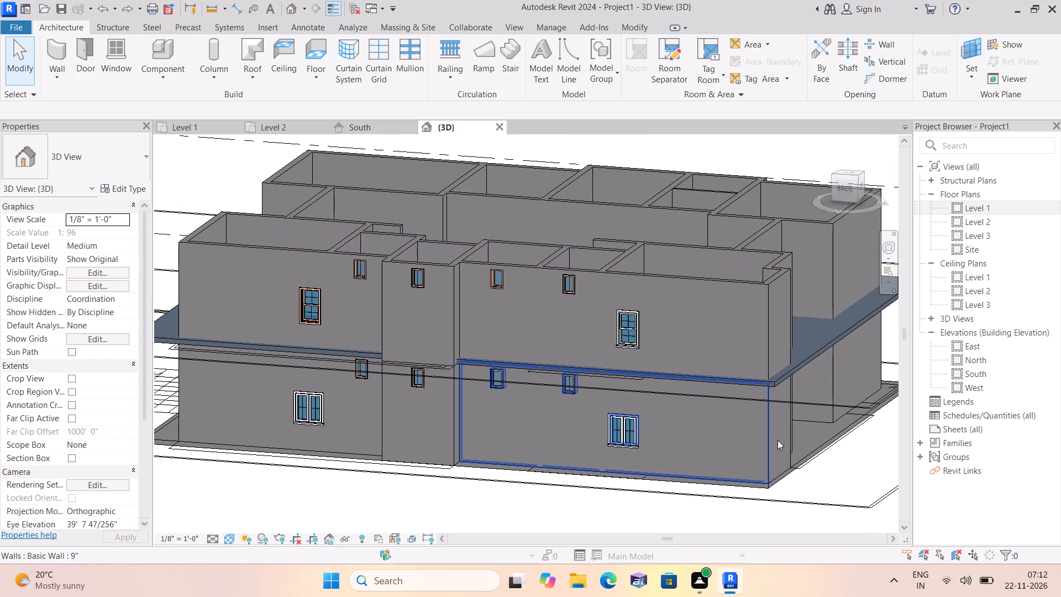
pyautogui.keyDown('shift'); pyautogui.moveTo(760, 430); pyautogui.dragTo(749, 430, button='middle'); pyautogui.keyUp('shift')
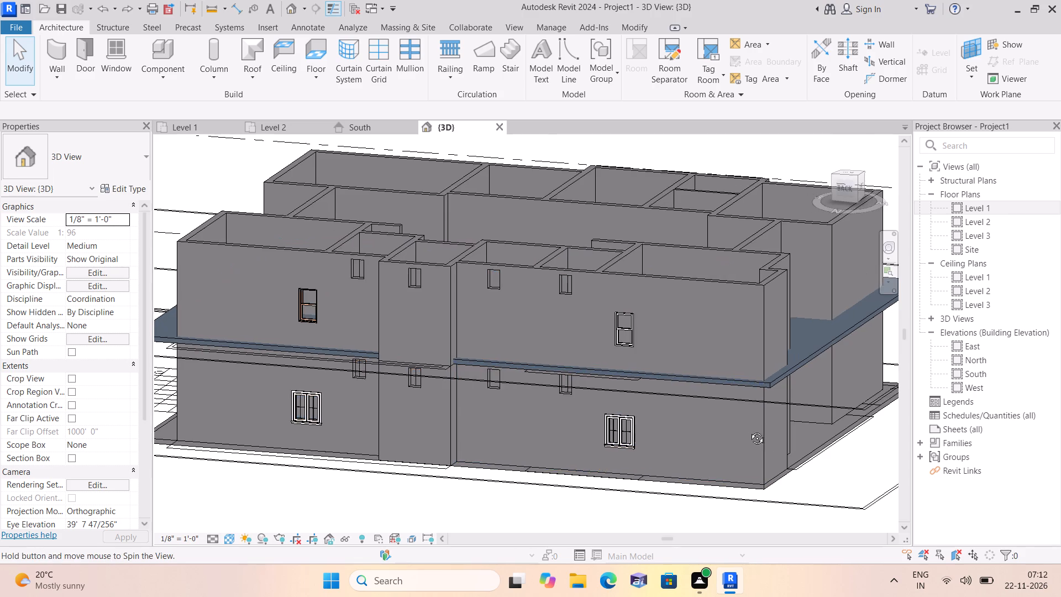
pyautogui.keyDown('shift'); pyautogui.moveTo(749, 430); pyautogui.dragTo(571, 453, button='middle'); pyautogui.keyUp('shift')
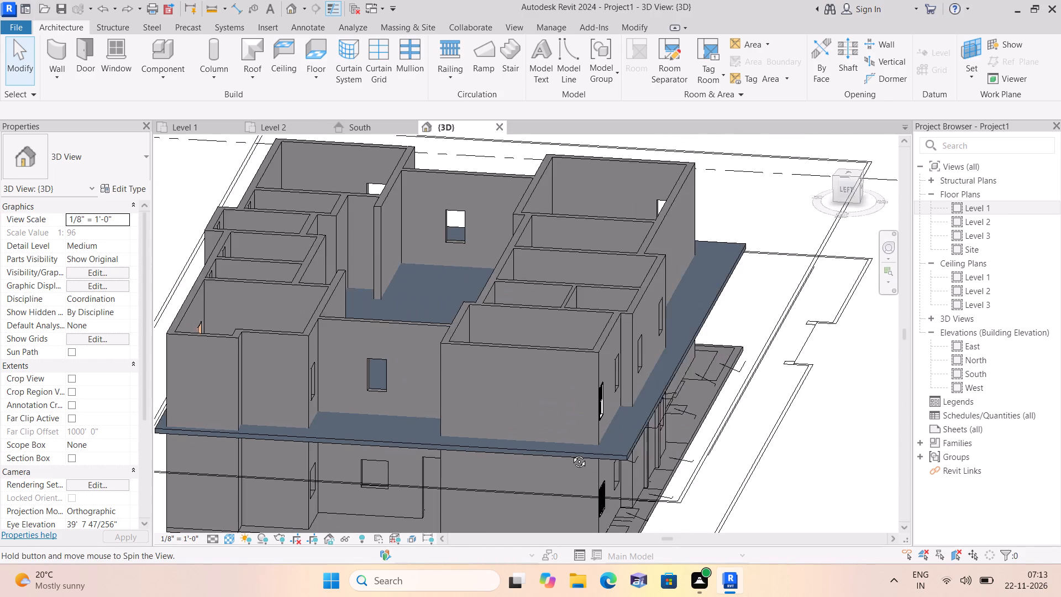
# Examine the windows and ventilators on the left, back and right sides of the house in 3D on both levels.
pyautogui.keyDown('shift'); pyautogui.moveTo(571, 453); pyautogui.dragTo(570, 452, button='middle'); pyautogui.keyUp('shift')
pyautogui.scroll(3, 423, 488)
pyautogui.scroll(4, 371, 496)
pyautogui.moveTo(370, 496); pyautogui.dragTo(512, 441, button='middle')
pyautogui.scroll(-1, 370, 496)
pyautogui.keyDown('shift'); pyautogui.moveTo(438, 446); pyautogui.dragTo(490, 453, button='middle'); pyautogui.keyUp('shift')
pyautogui.keyDown('shift'); pyautogui.scroll(-1, 437, 446); pyautogui.keyUp('shift')
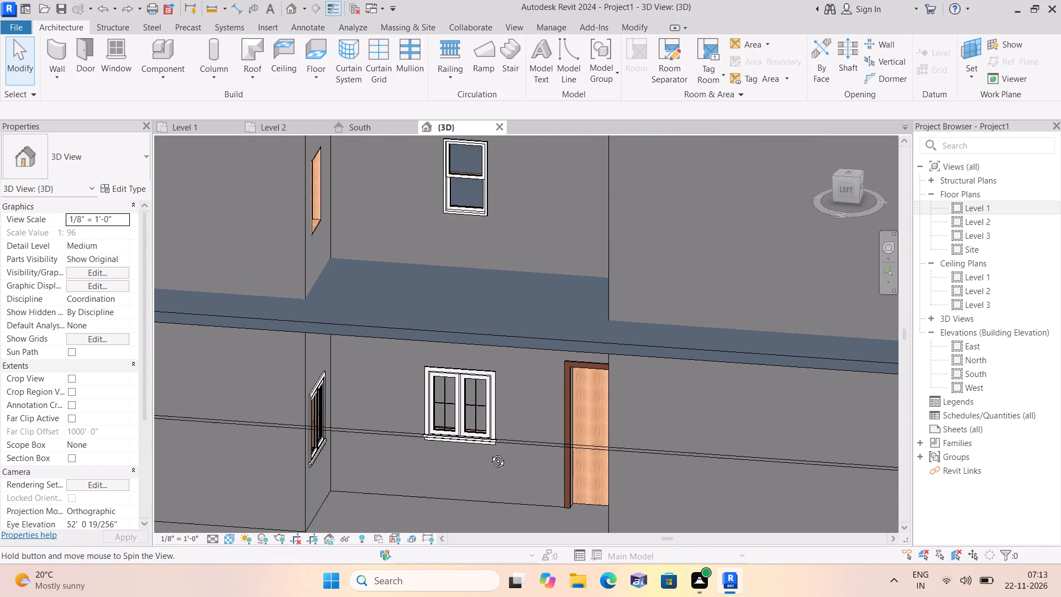
pyautogui.keyDown('shift'); pyautogui.moveTo(490, 453); pyautogui.dragTo(517, 452, button='middle'); pyautogui.keyUp('shift')
pyautogui.scroll(-1, 523, 451)
pyautogui.moveTo(538, 415); pyautogui.dragTo(663, 440, button='middle')
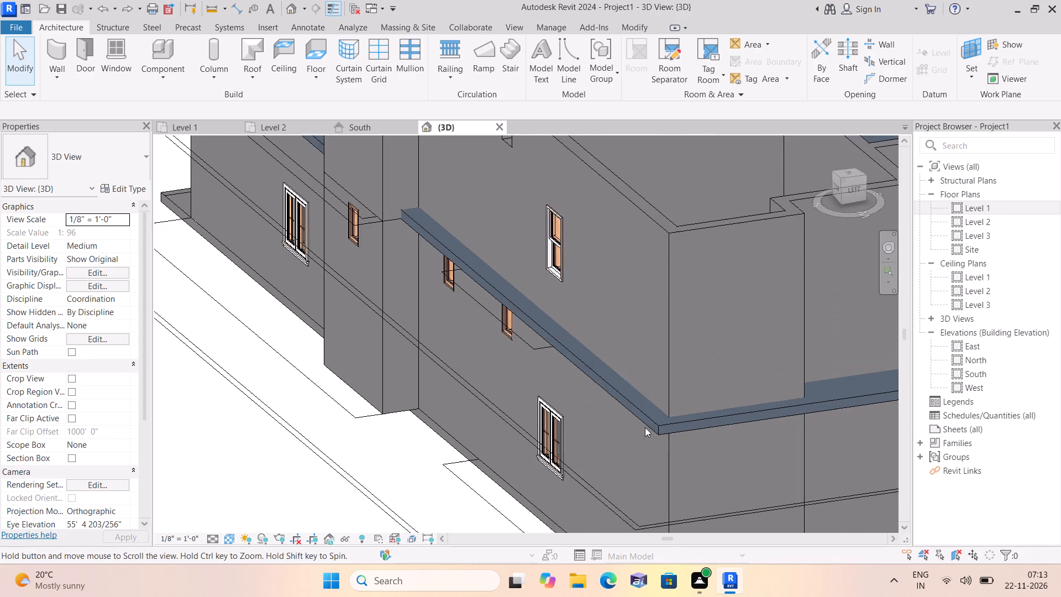
pyautogui.keyDown('shift'); pyautogui.scroll(-1, 416, 428); pyautogui.keyUp('shift')
pyautogui.keyDown('shift'); pyautogui.moveTo(416, 429); pyautogui.dragTo(508, 451, button='middle'); pyautogui.keyUp('shift')
pyautogui.scroll(-2, 509, 450)
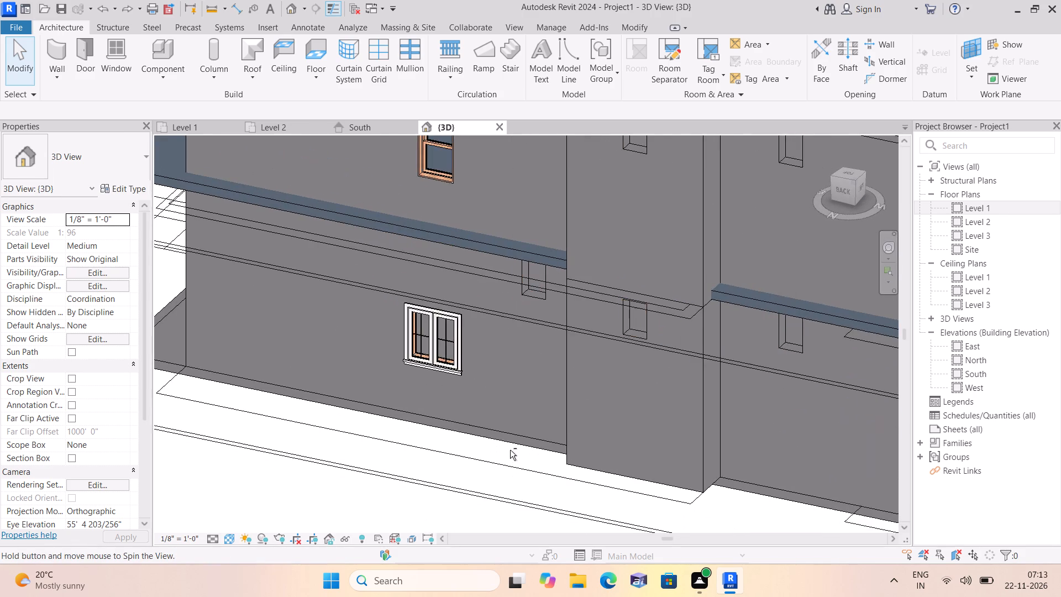
pyautogui.scroll(-3, 510, 450)
pyautogui.keyDown('shift'); pyautogui.moveTo(379, 405); pyautogui.dragTo(388, 417, button='middle'); pyautogui.keyUp('shift')
pyautogui.keyDown('shift'); pyautogui.scroll(-1, 378, 405); pyautogui.keyUp('shift')
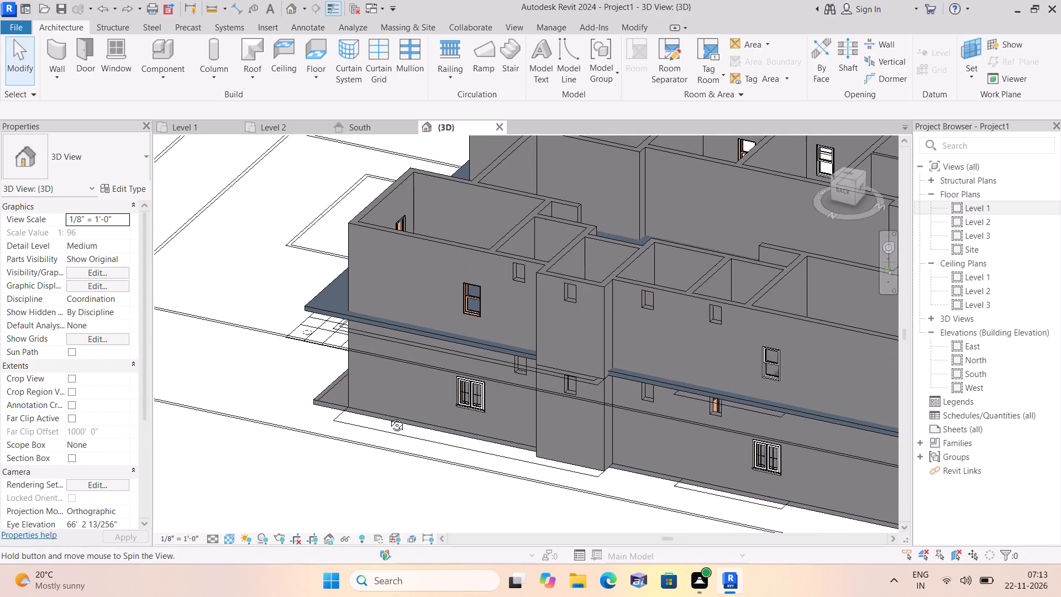
pyautogui.keyDown('shift'); pyautogui.moveTo(388, 417); pyautogui.dragTo(572, 414, button='middle'); pyautogui.keyUp('shift')
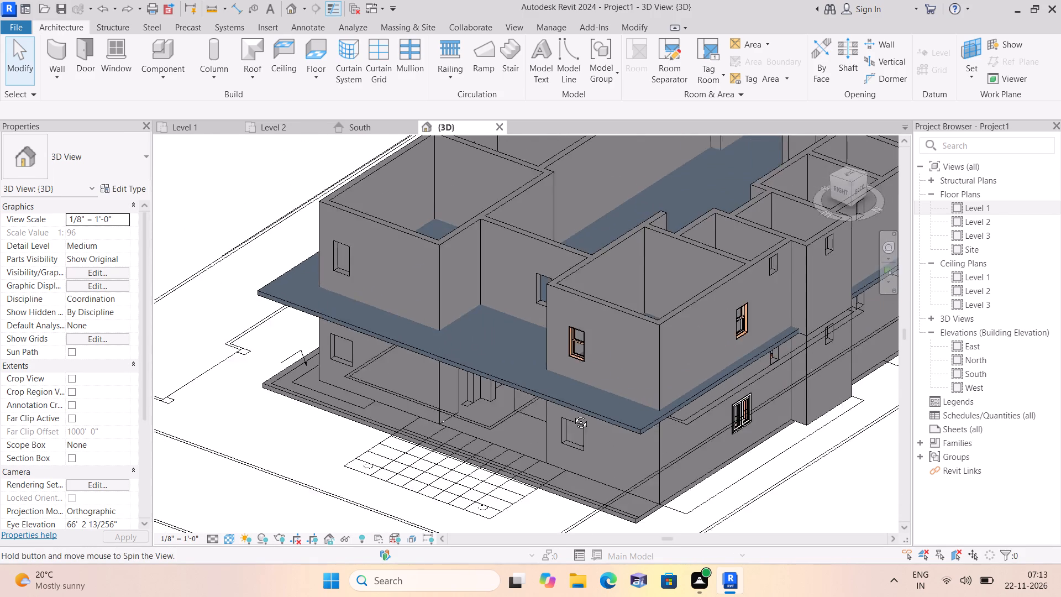
pyautogui.keyDown('shift'); pyautogui.moveTo(572, 414); pyautogui.dragTo(627, 403, button='middle'); pyautogui.keyUp('shift')
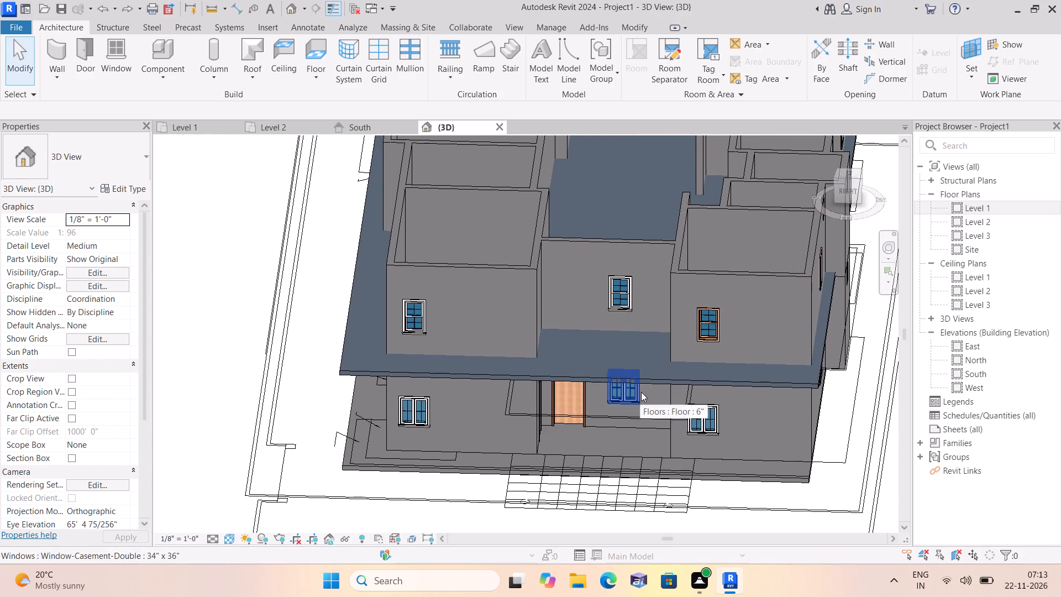
pyautogui.scroll(-1, 357, 378)
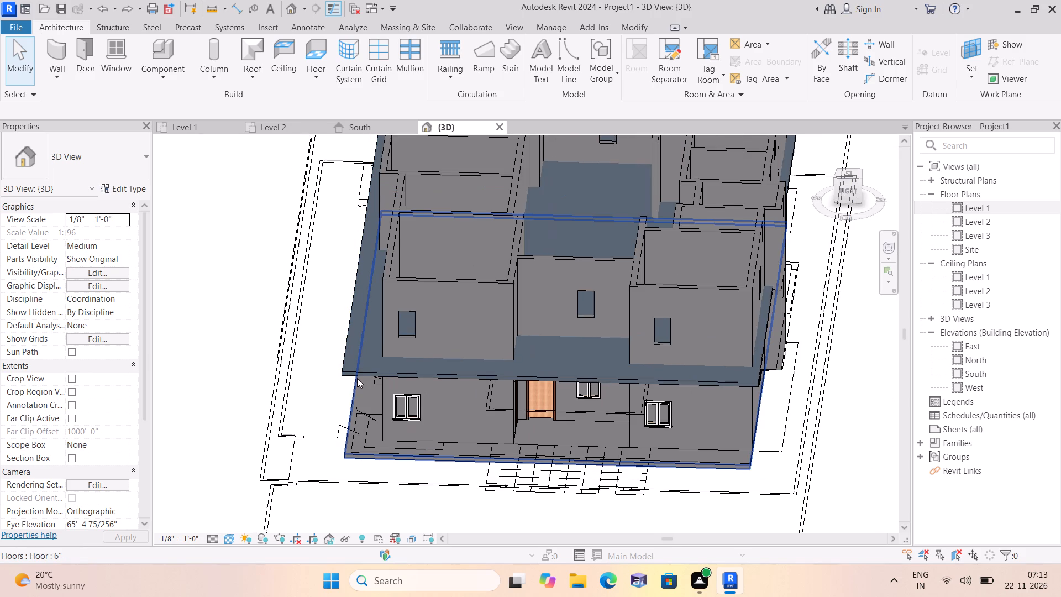
pyautogui.scroll(3, 357, 378)
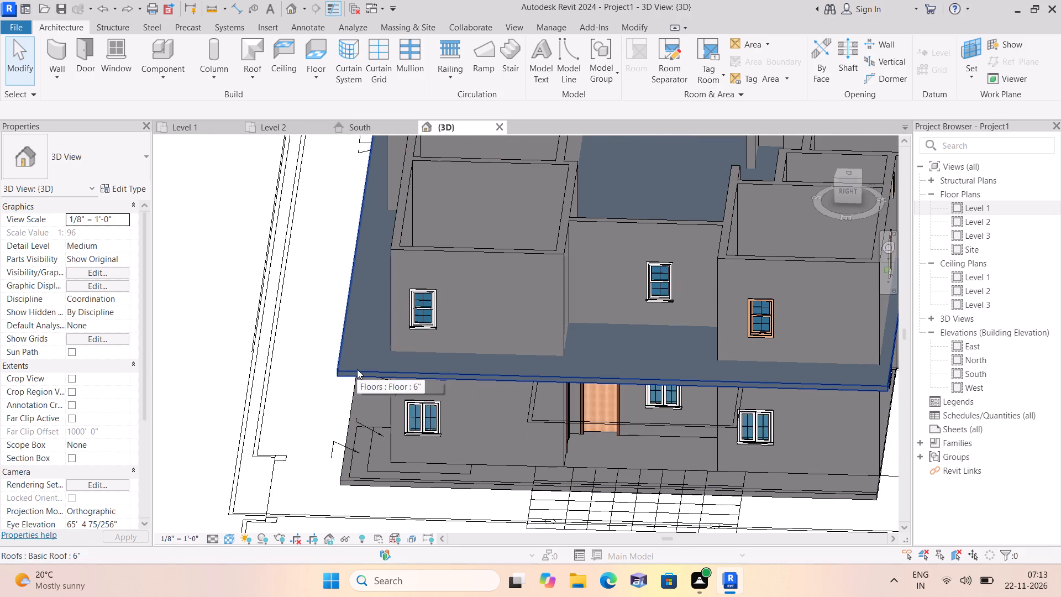
# Examine the front face of the house in 3D, comparing Level 1 openings with the Level 2 double-hung windows above.
pyautogui.scroll(1, 357, 369)
pyautogui.keyDown('shift'); pyautogui.moveTo(358, 368); pyautogui.dragTo(528, 386, button='middle'); pyautogui.keyUp('shift')
pyautogui.keyDown('shift'); pyautogui.scroll(-1, 358, 368); pyautogui.keyUp('shift')
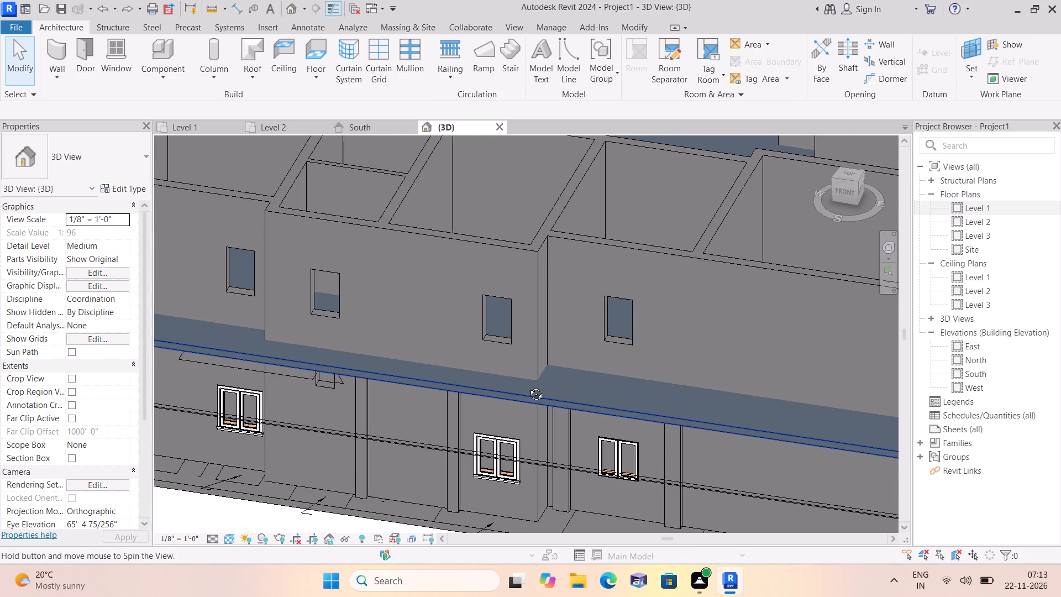
pyautogui.keyDown('shift'); pyautogui.moveTo(528, 386); pyautogui.dragTo(530, 385, button='middle'); pyautogui.keyUp('shift')
pyautogui.scroll(-1, 533, 385)
pyautogui.scroll(1, 397, 424)
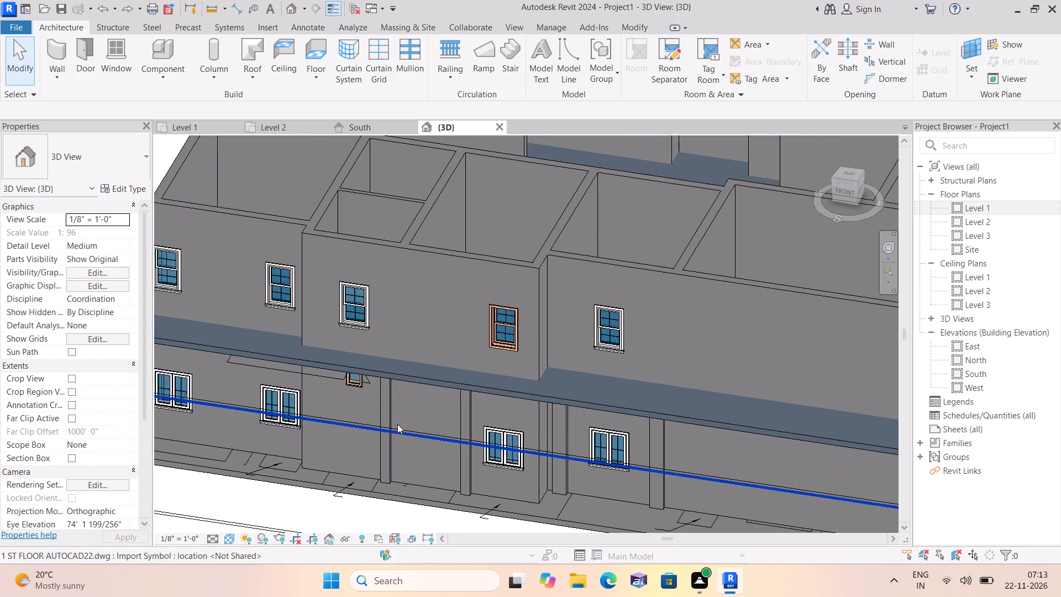
pyautogui.scroll(1, 443, 444)
pyautogui.moveTo(416, 458); pyautogui.dragTo(470, 457, button='middle')
pyautogui.scroll(-1, 416, 458)
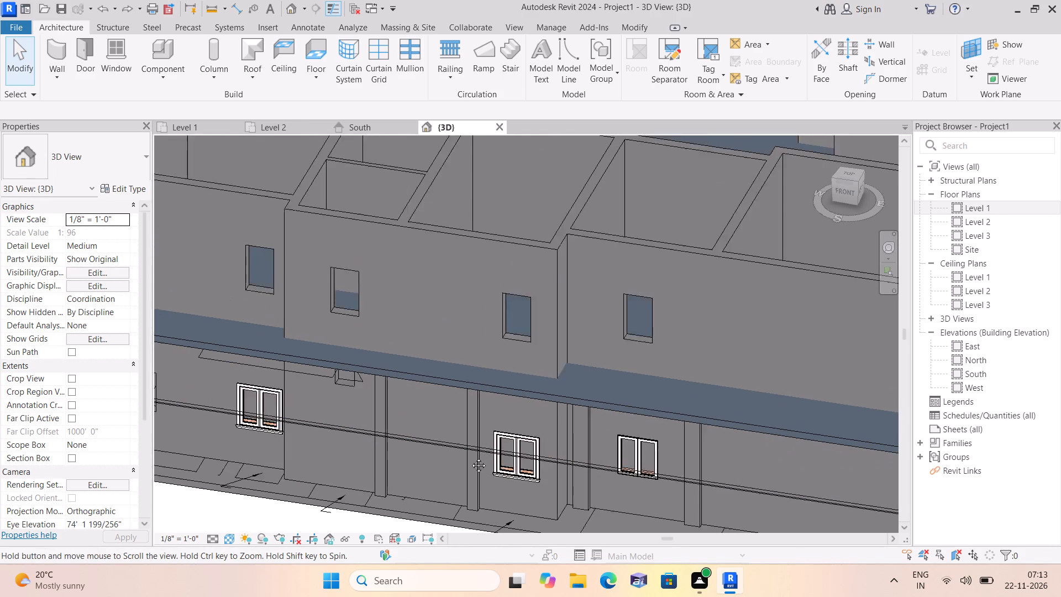
pyautogui.moveTo(470, 457); pyautogui.dragTo(485, 441, button='middle')
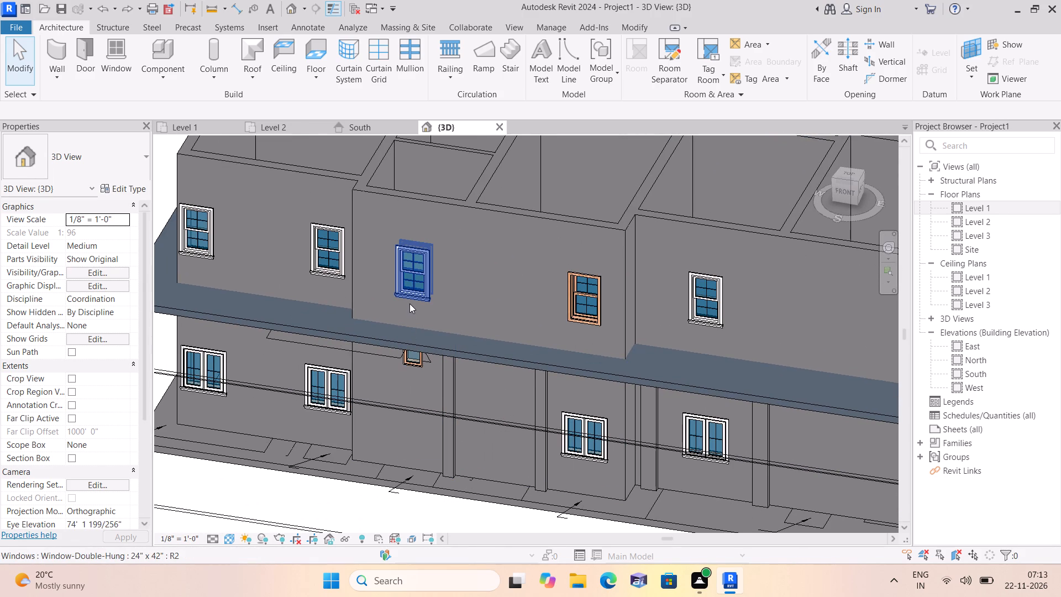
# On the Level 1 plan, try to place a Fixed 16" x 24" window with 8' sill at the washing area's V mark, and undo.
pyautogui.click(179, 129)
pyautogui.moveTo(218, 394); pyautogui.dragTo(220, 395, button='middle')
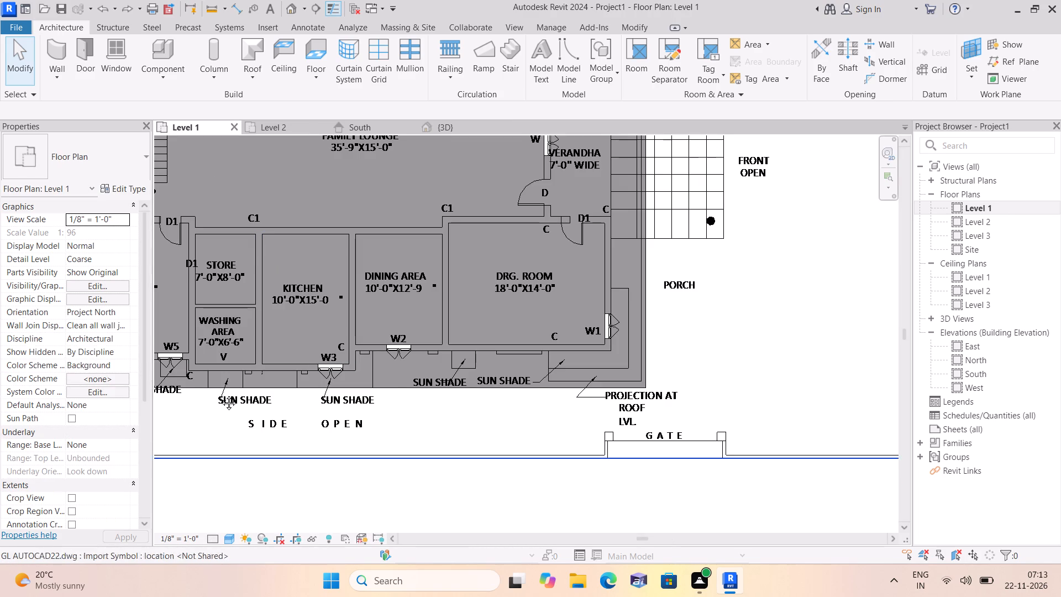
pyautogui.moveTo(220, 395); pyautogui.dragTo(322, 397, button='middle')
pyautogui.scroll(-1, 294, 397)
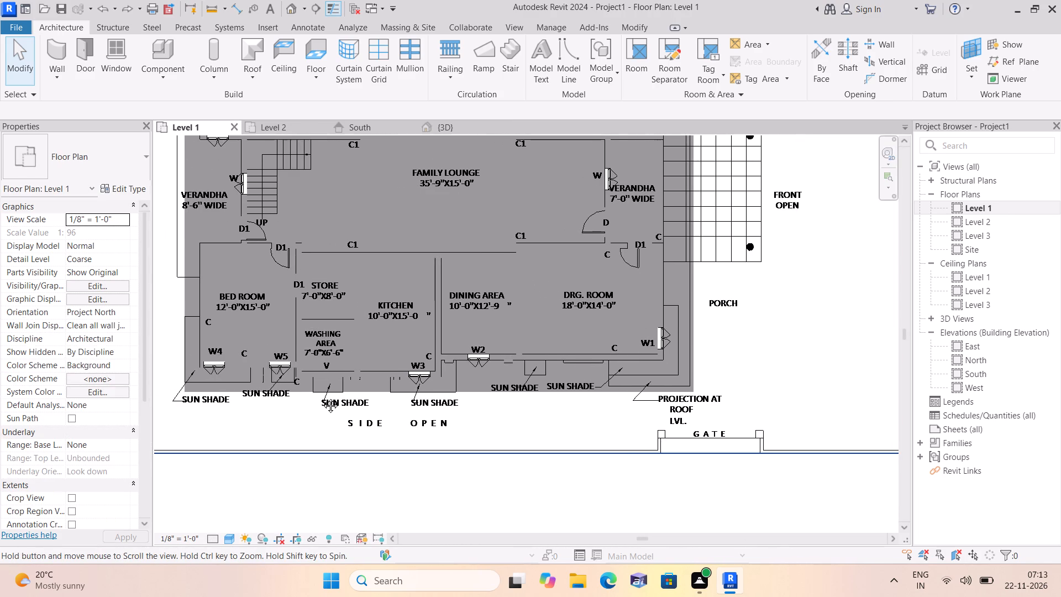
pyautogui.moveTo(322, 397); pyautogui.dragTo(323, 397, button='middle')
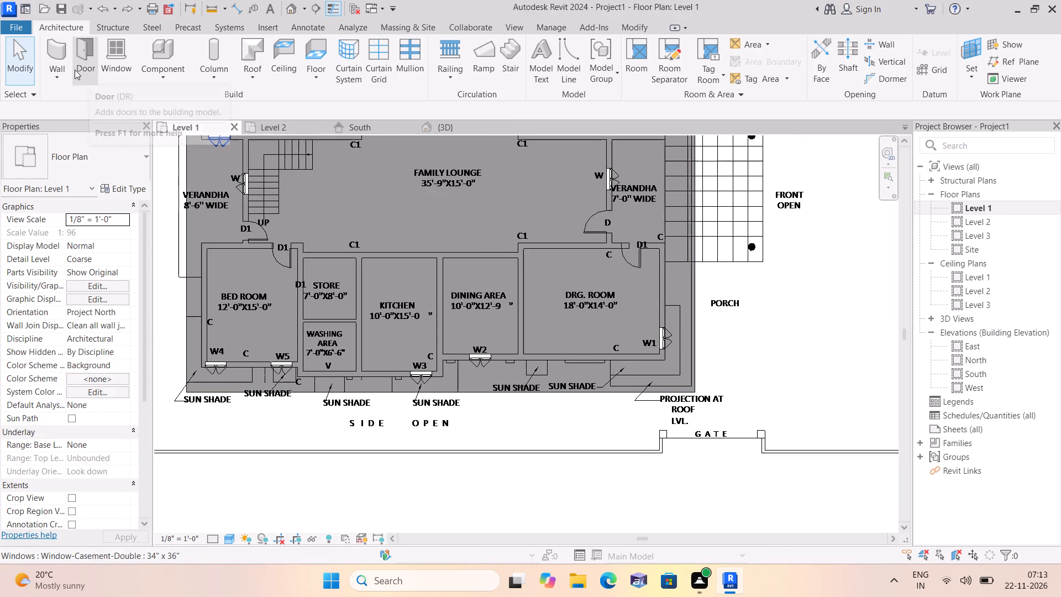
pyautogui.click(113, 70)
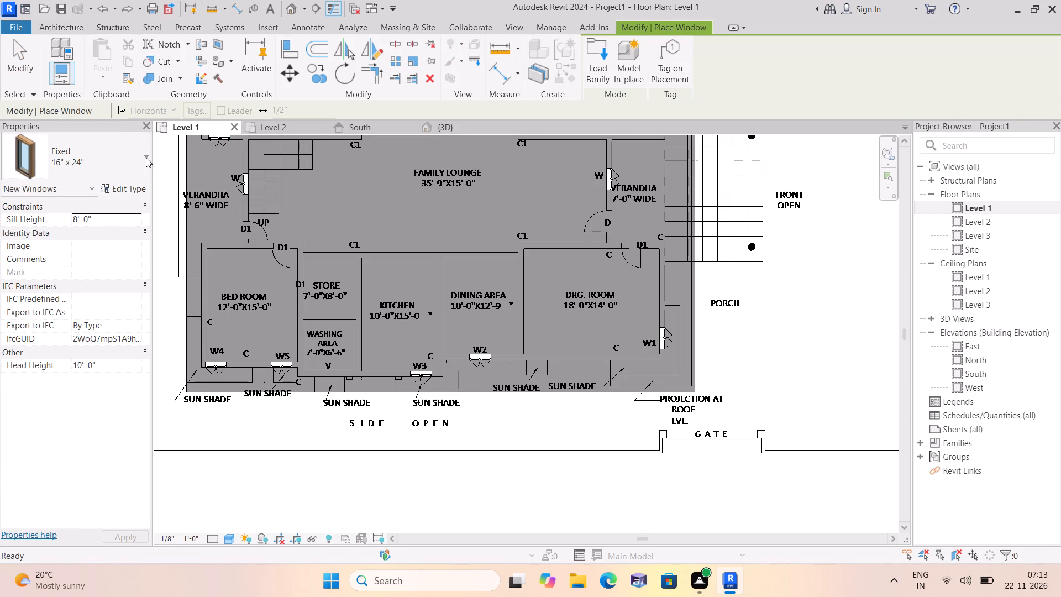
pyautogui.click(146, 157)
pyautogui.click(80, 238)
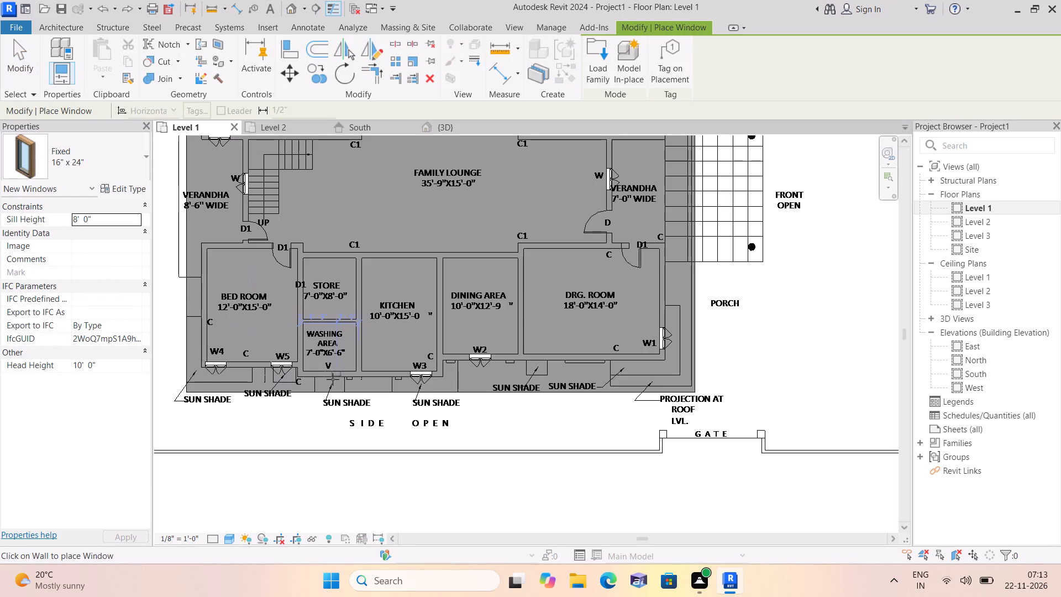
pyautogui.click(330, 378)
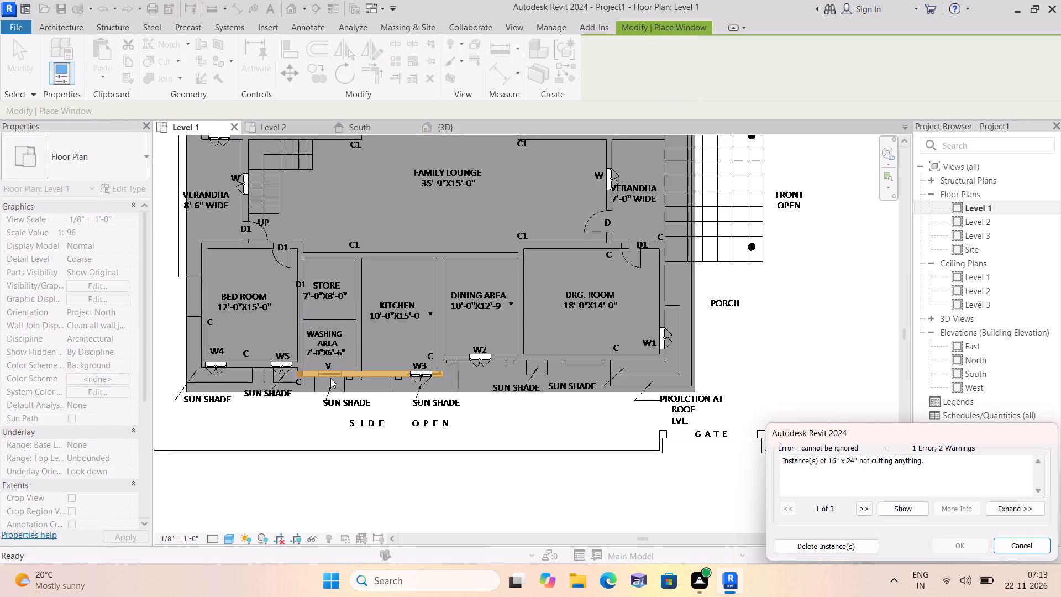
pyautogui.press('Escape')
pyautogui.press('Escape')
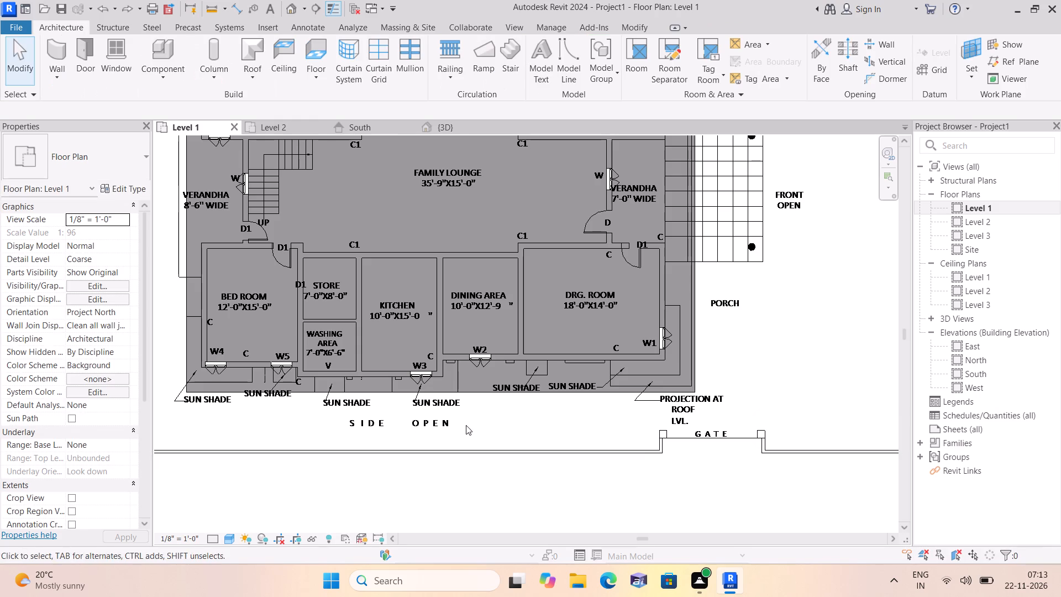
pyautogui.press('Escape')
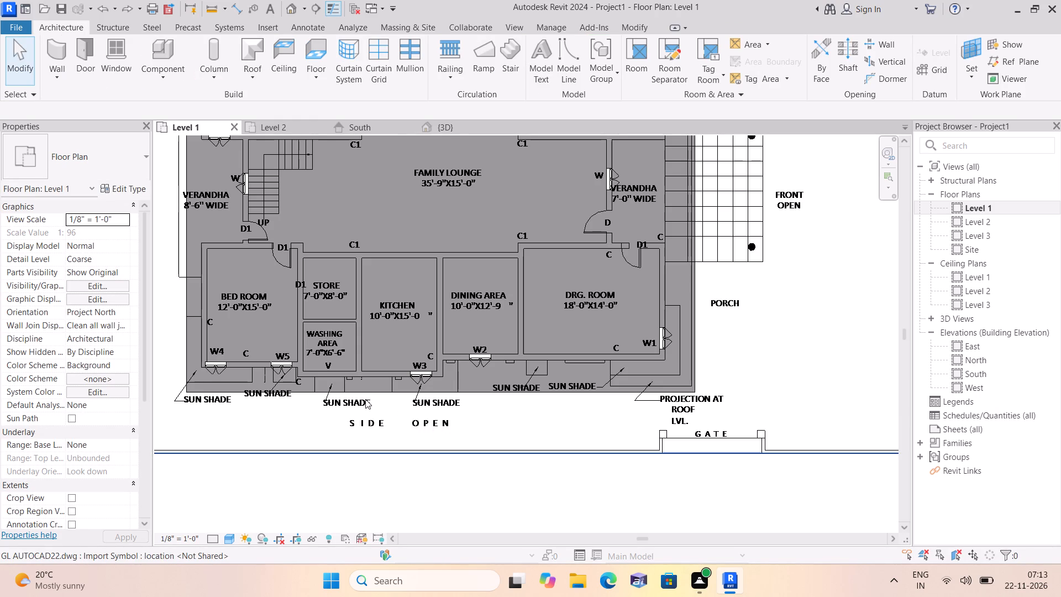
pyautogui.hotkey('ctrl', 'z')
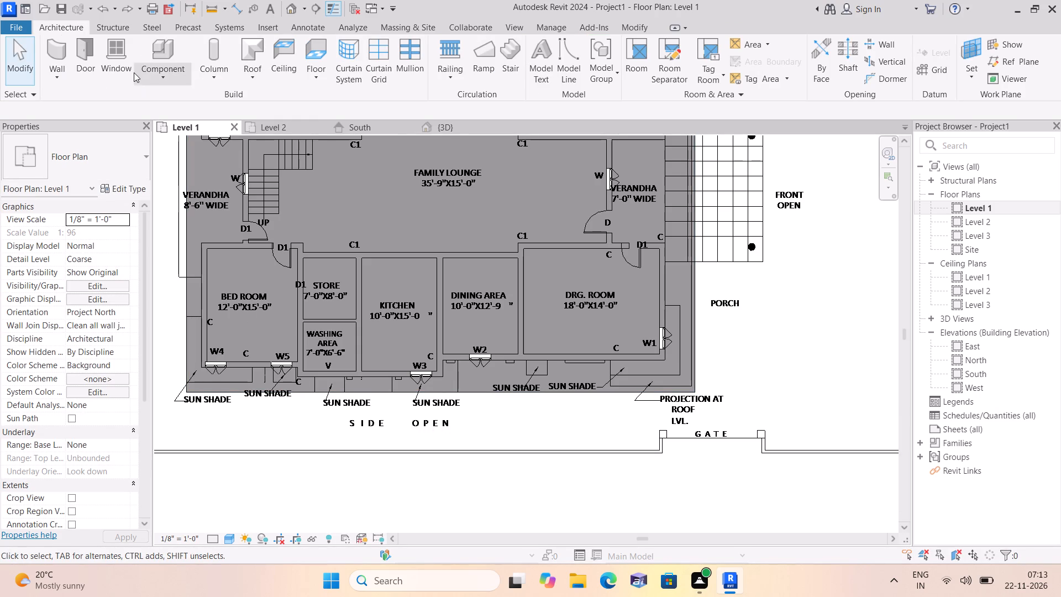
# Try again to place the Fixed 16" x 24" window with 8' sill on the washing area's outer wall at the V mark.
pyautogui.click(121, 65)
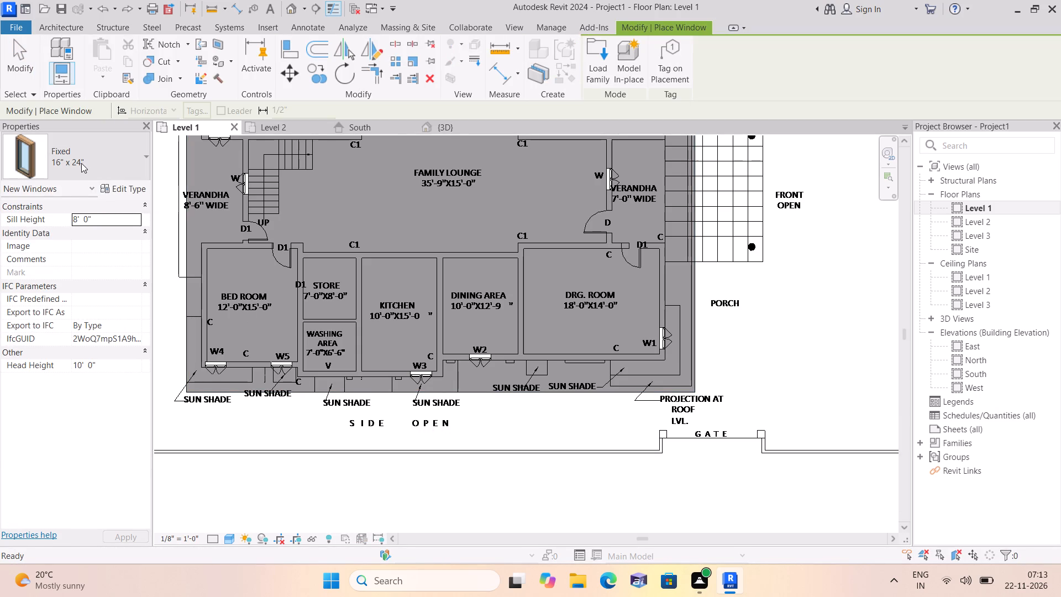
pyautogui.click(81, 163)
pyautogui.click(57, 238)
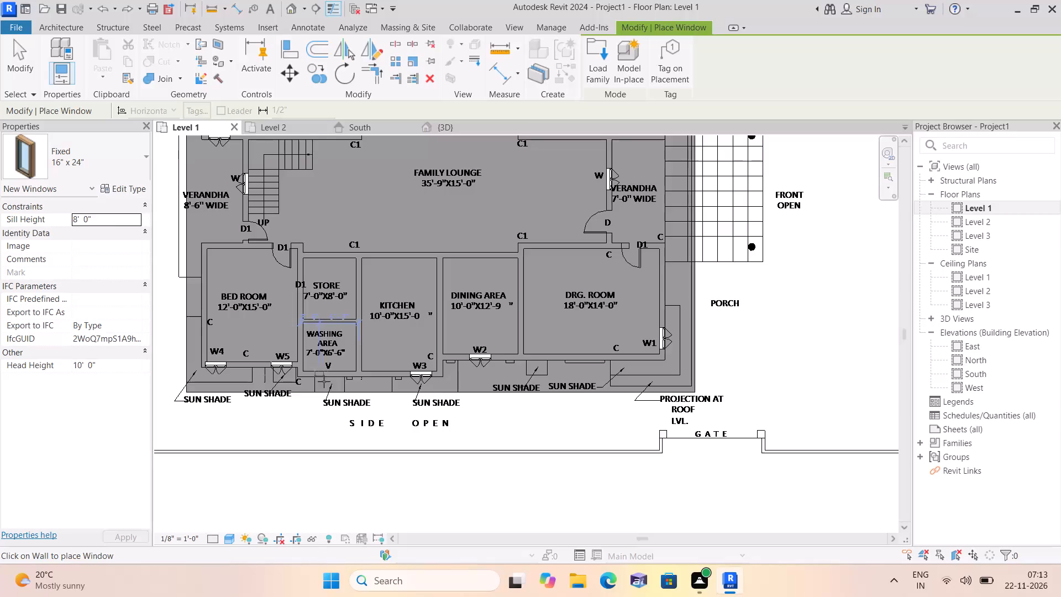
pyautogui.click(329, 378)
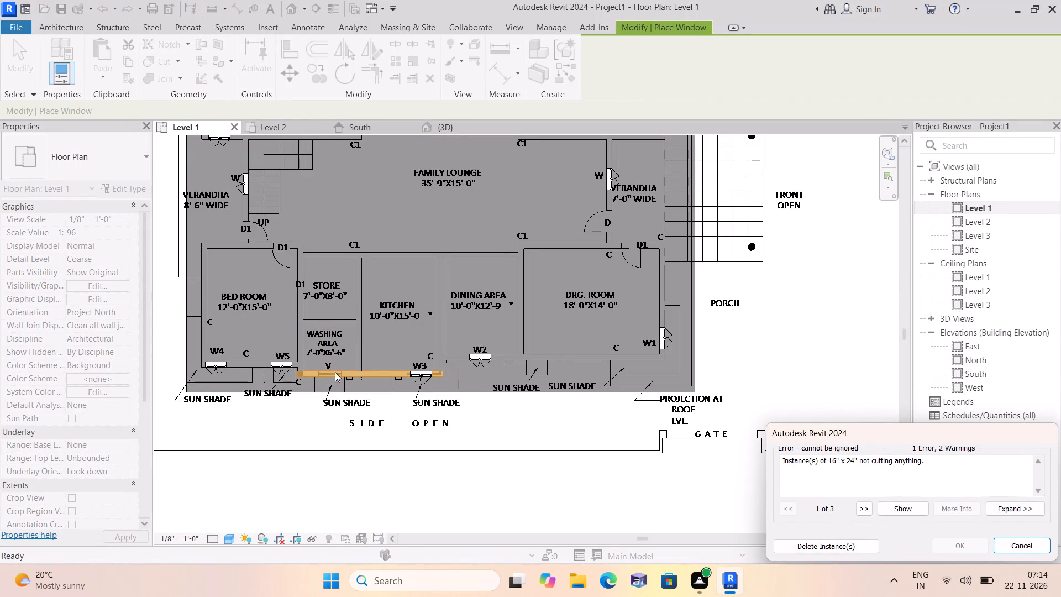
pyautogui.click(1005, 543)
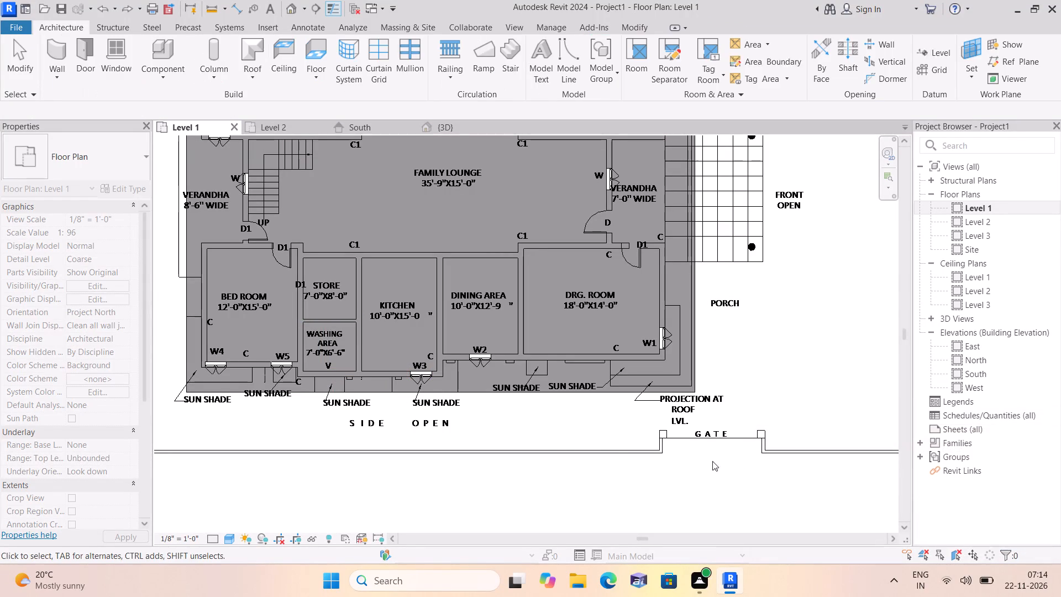
# In the 3D view, place a Fixed 16" x 24" window on the Level 1 kitchen wall beside the casement window, sill about 6'-9".
pyautogui.scroll(5, 315, 378)
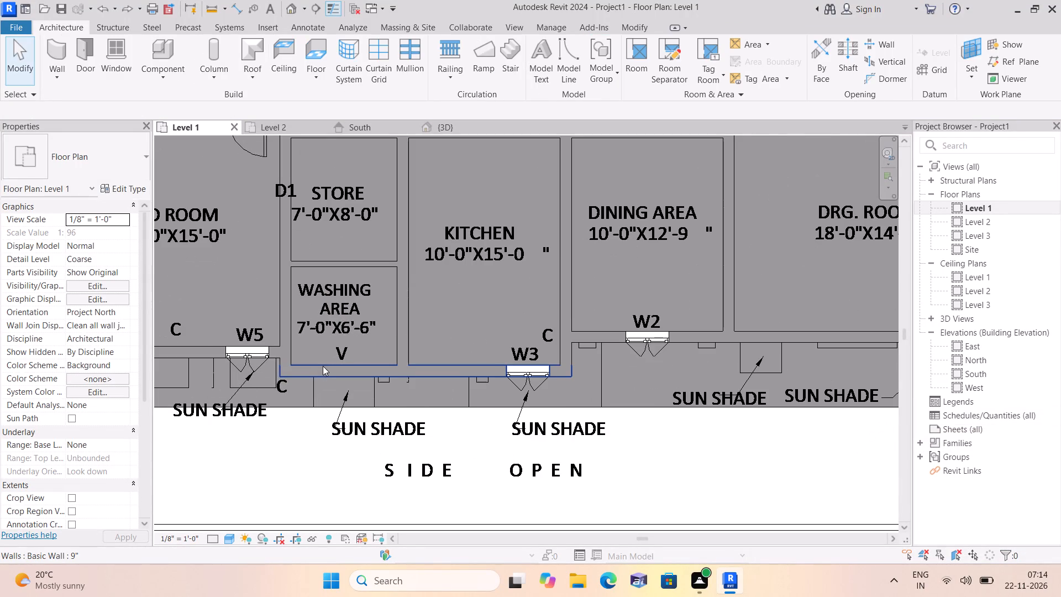
pyautogui.click(147, 152)
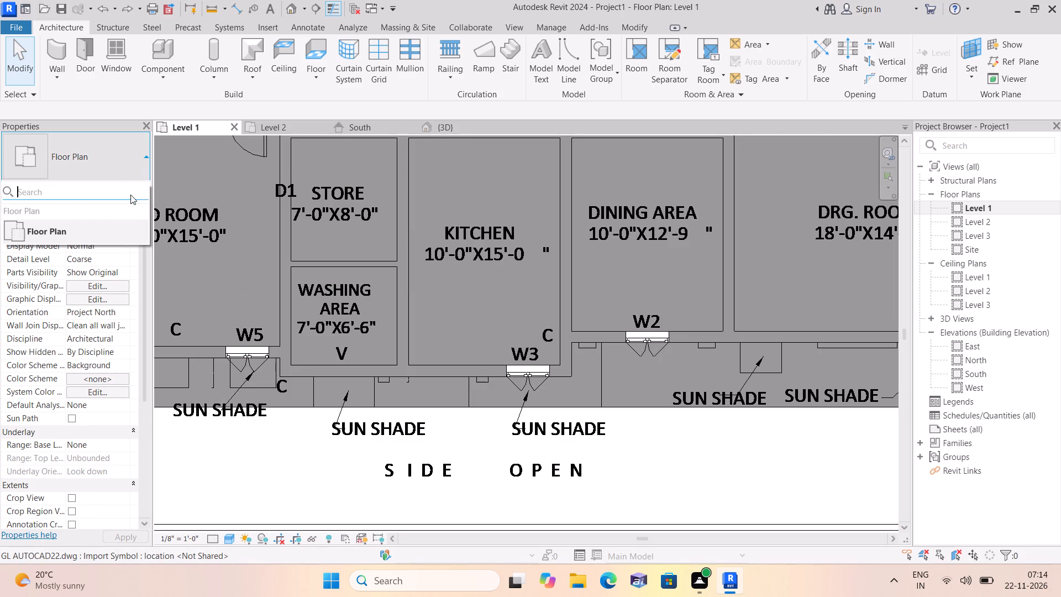
pyautogui.click(114, 67)
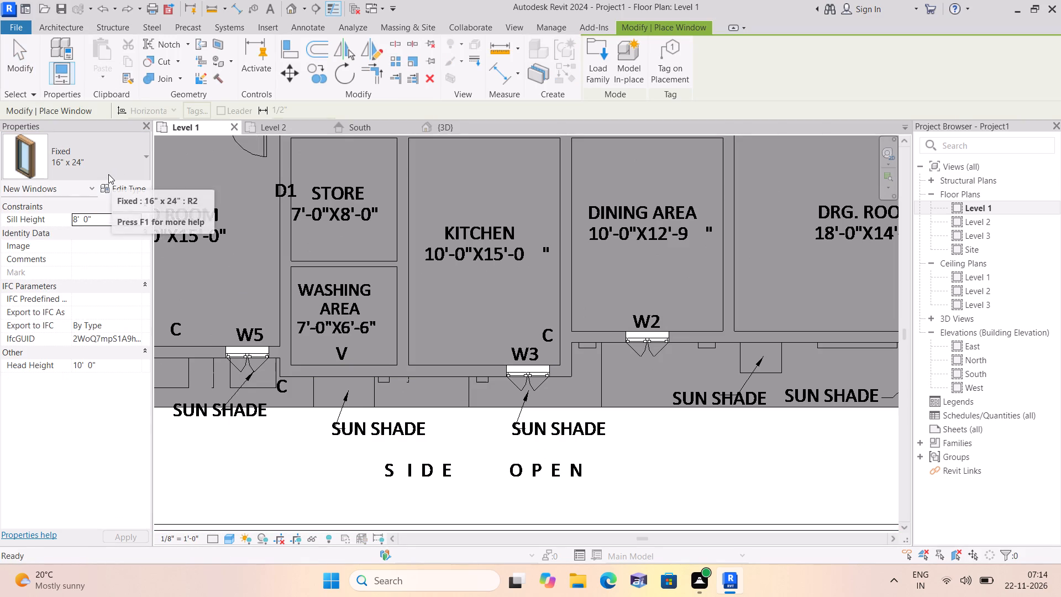
pyautogui.scroll(-3, 341, 252)
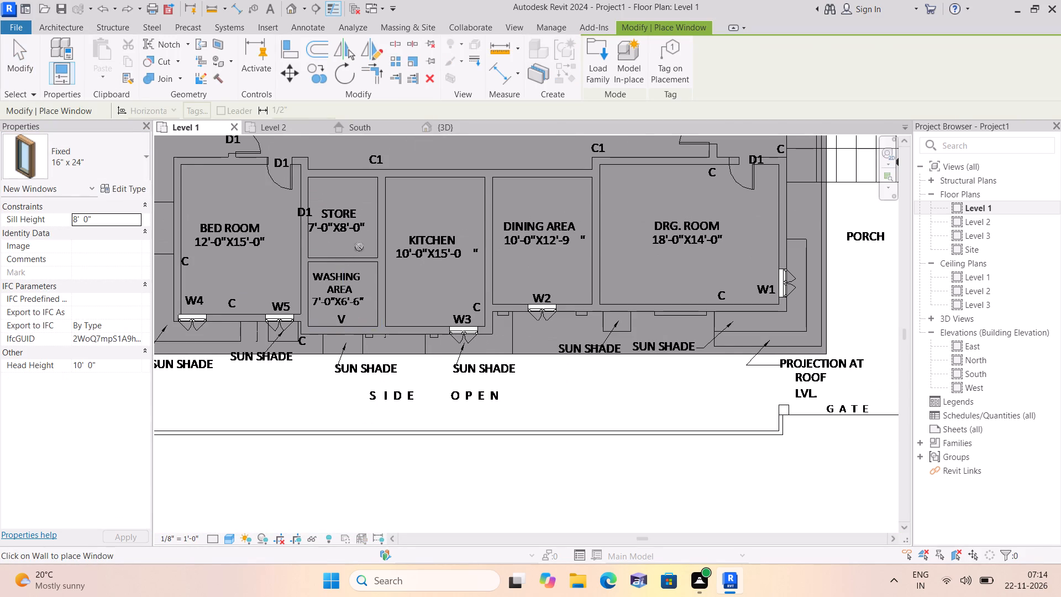
pyautogui.scroll(-1, 361, 245)
pyautogui.click(448, 130)
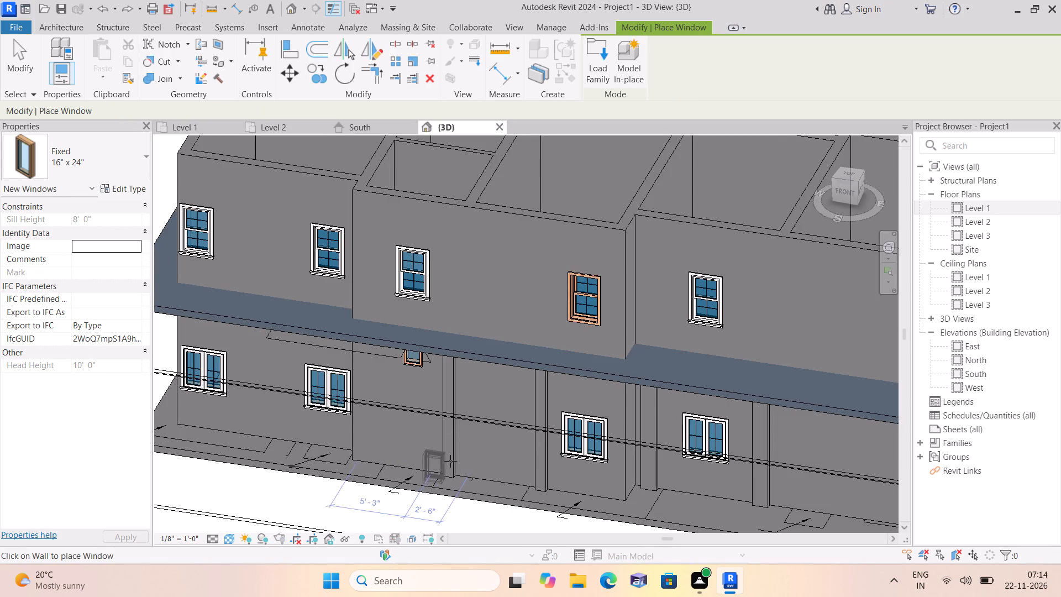
pyautogui.click(498, 379)
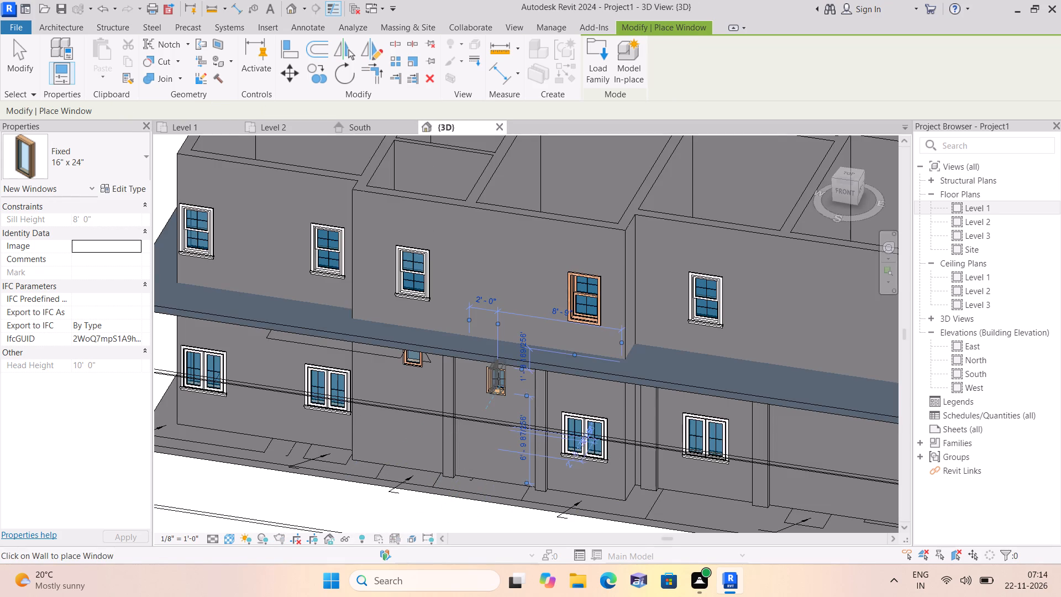
pyautogui.press('Escape')
pyautogui.scroll(2, 489, 417)
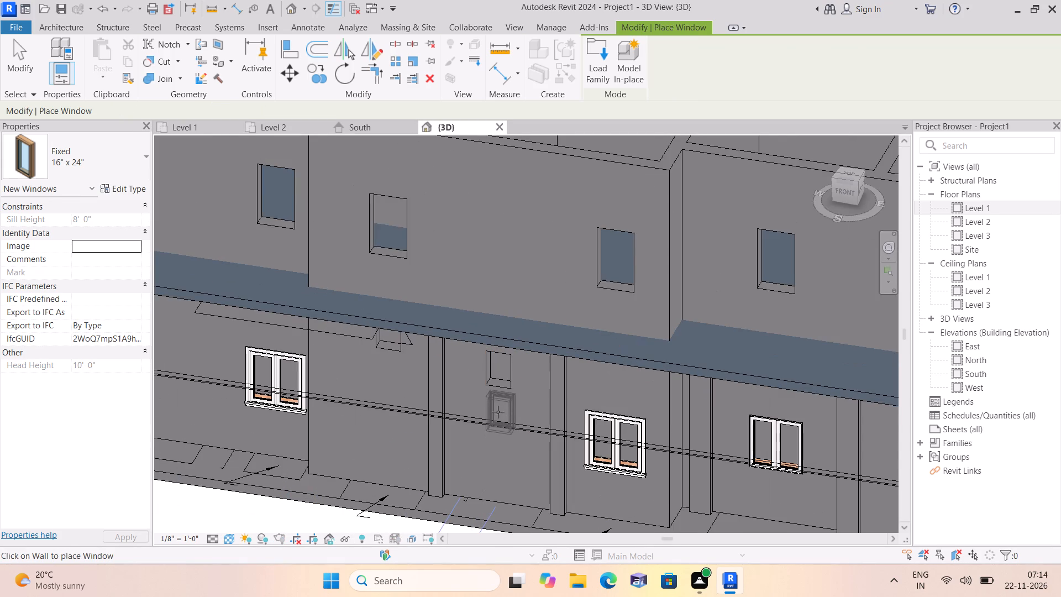
pyautogui.press('Escape')
pyautogui.press('Escape')
pyautogui.press('Escape')
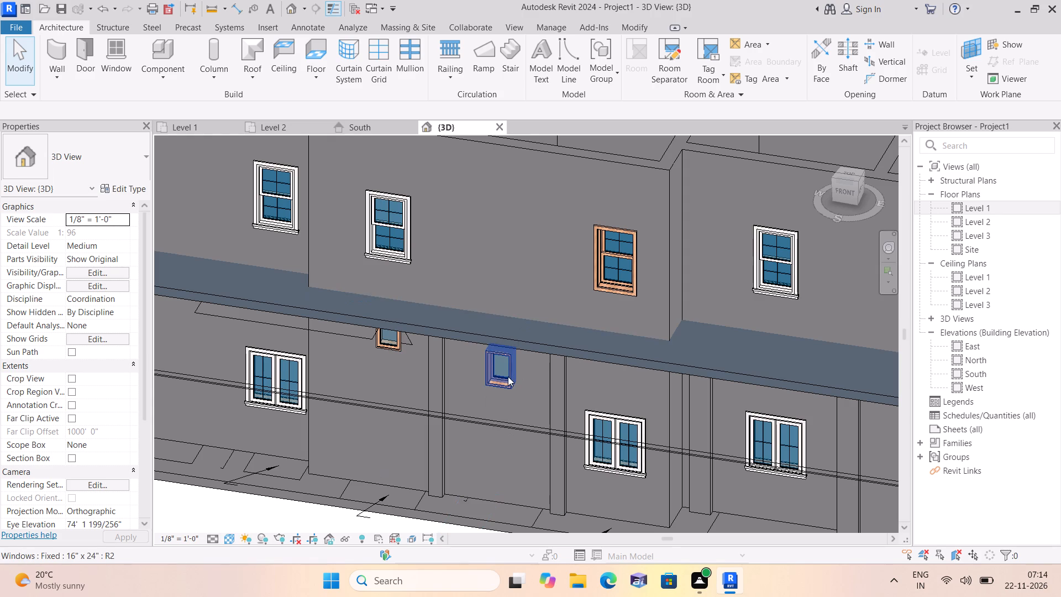
# Set the sill height of the Fixed 16" x 24" window on the Level 1 kitchen wall to 8'.
pyautogui.click(508, 376)
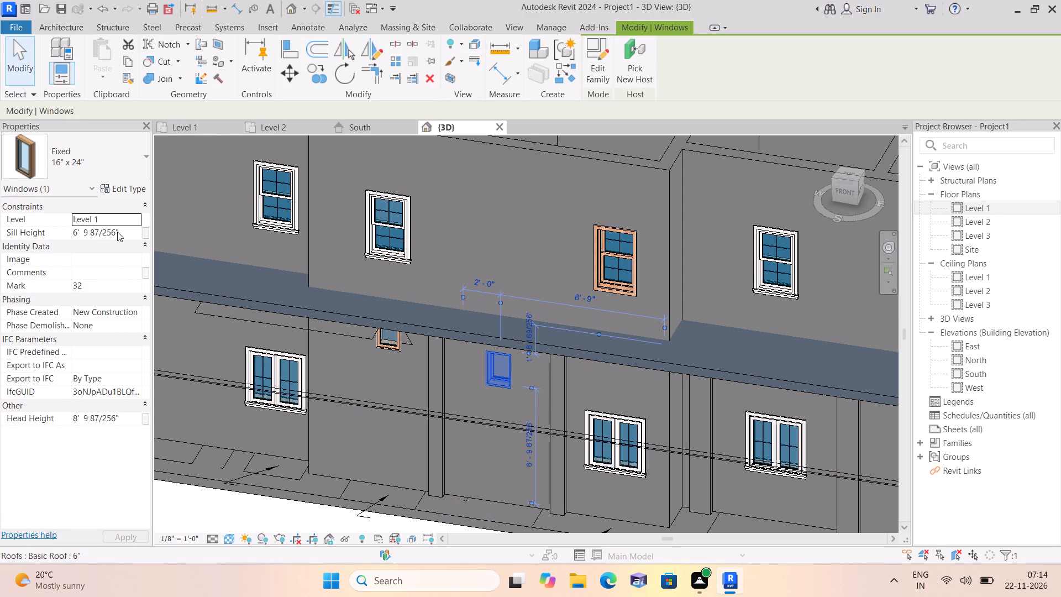
pyautogui.click(122, 232)
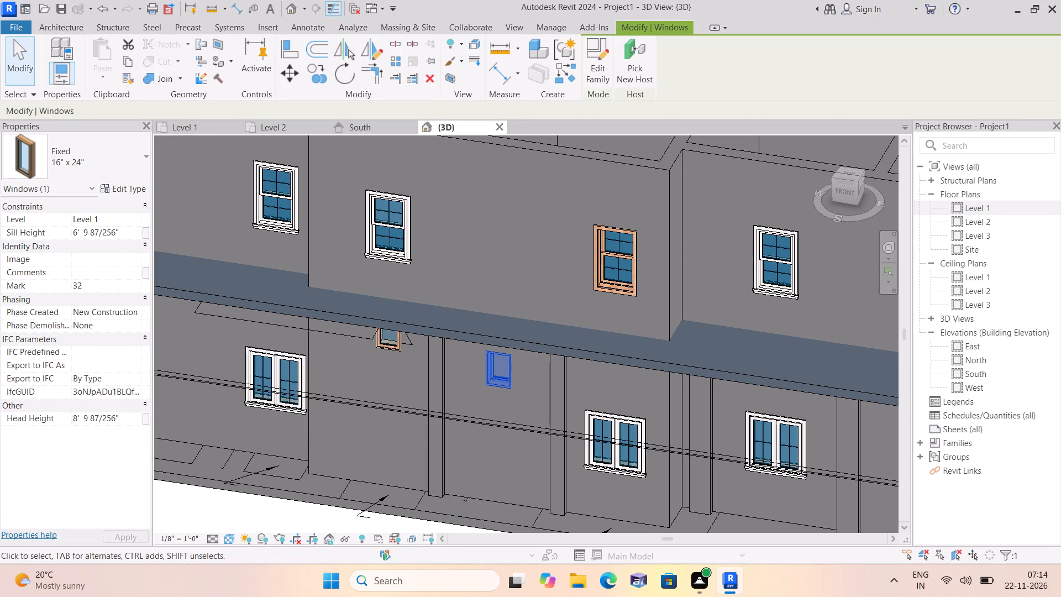
pyautogui.press('BackSpace')
pyautogui.press('BackSpace')
pyautogui.press('BackSpace')
pyautogui.press('BackSpace')
pyautogui.press('BackSpace')
pyautogui.press('BackSpace')
pyautogui.press('BackSpace')
pyautogui.press('BackSpace')
pyautogui.press('BackSpace')
pyautogui.press('BackSpace')
pyautogui.press('BackSpace')
pyautogui.press('BackSpace')
pyautogui.press('BackSpace')
pyautogui.press('BackSpace')
pyautogui.press('BackSpace')
pyautogui.press('BackSpace')
pyautogui.press('BackSpace')
pyautogui.press('BackSpace')
pyautogui.write("8'")
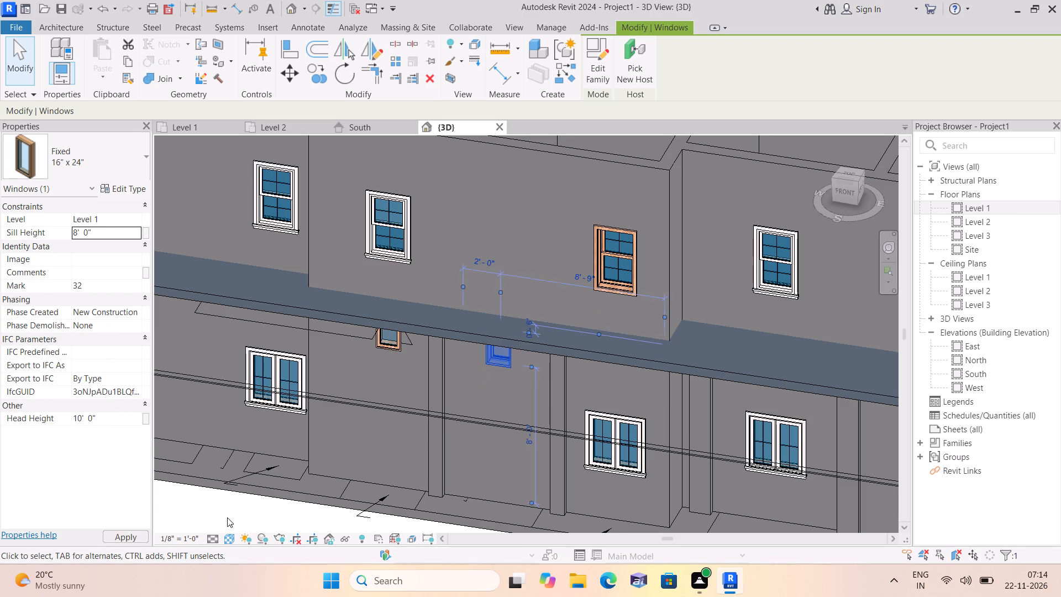
pyautogui.click(228, 516)
pyautogui.press('Escape')
# Delete the two Level 2 double-hung 24" x 42" windows on the projecting front wall above the washing area and kitchen.
pyautogui.scroll(-2, 396, 412)
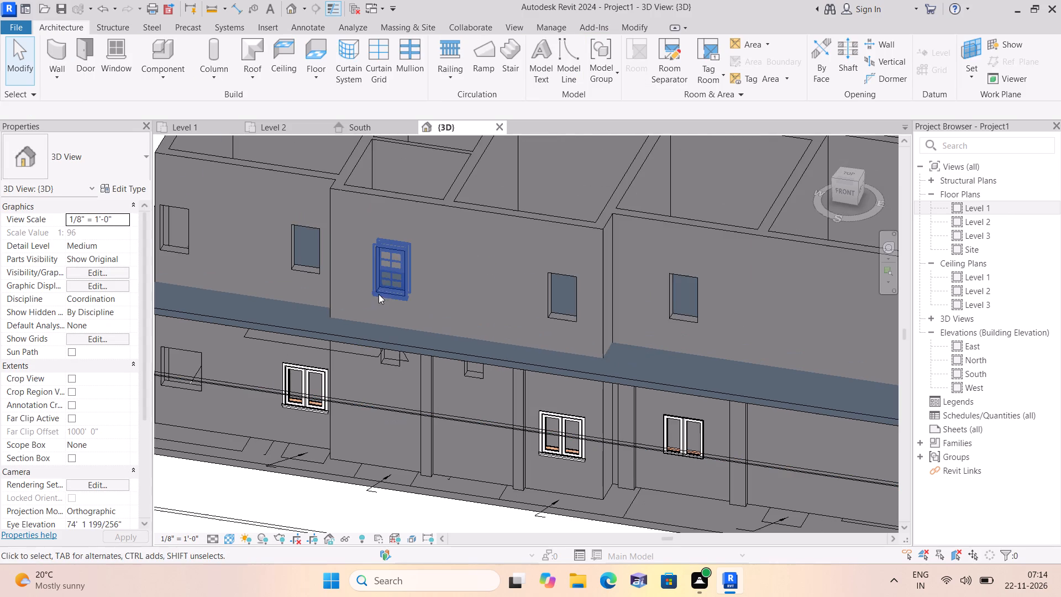
pyautogui.press('Escape')
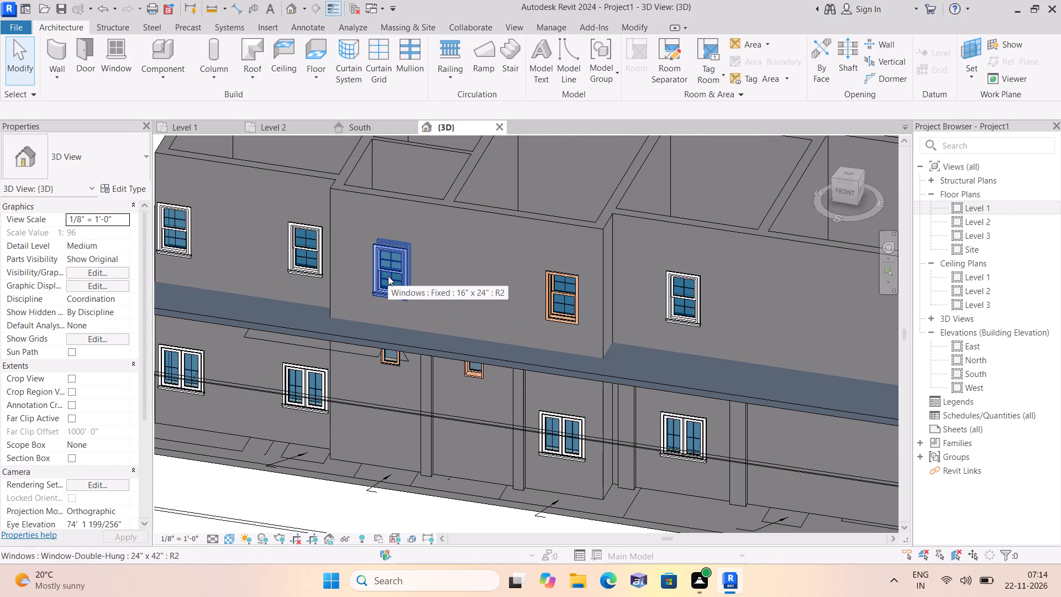
pyautogui.click(388, 276)
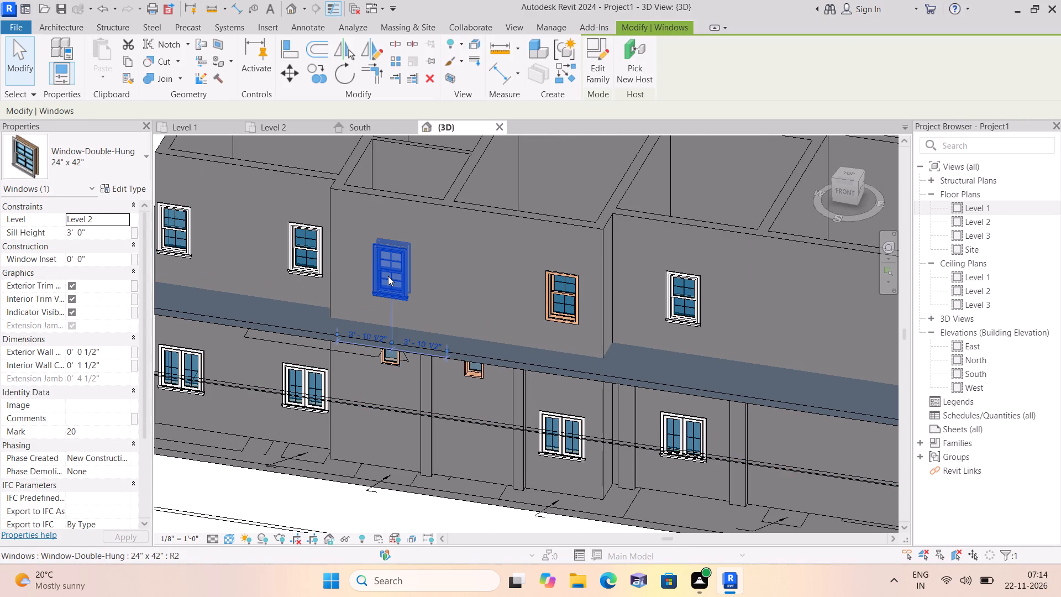
pyautogui.press('Delete')
pyautogui.click(553, 295)
pyautogui.press('Delete')
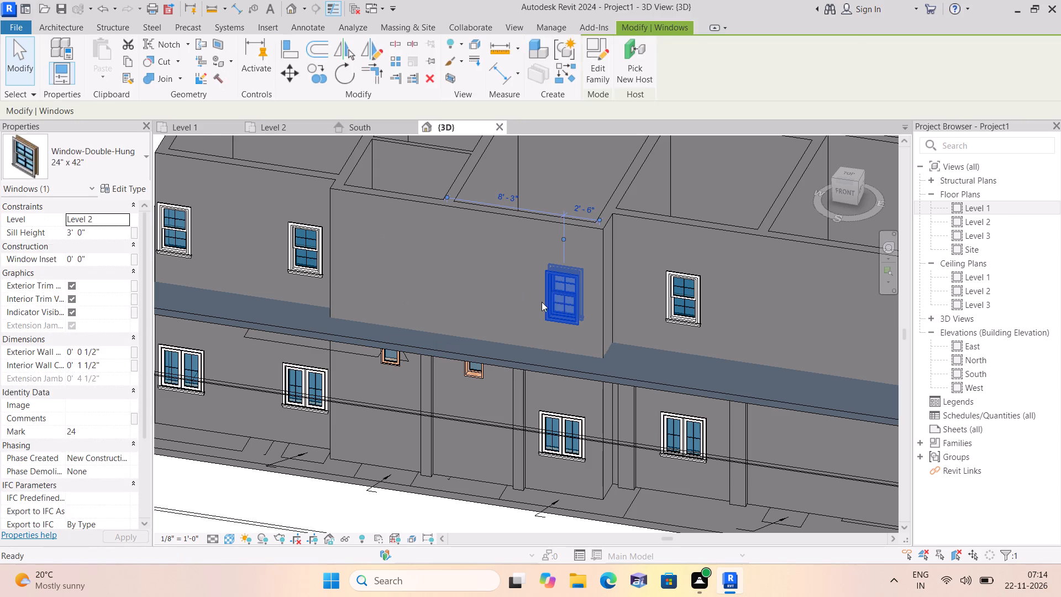
pyautogui.click(392, 360)
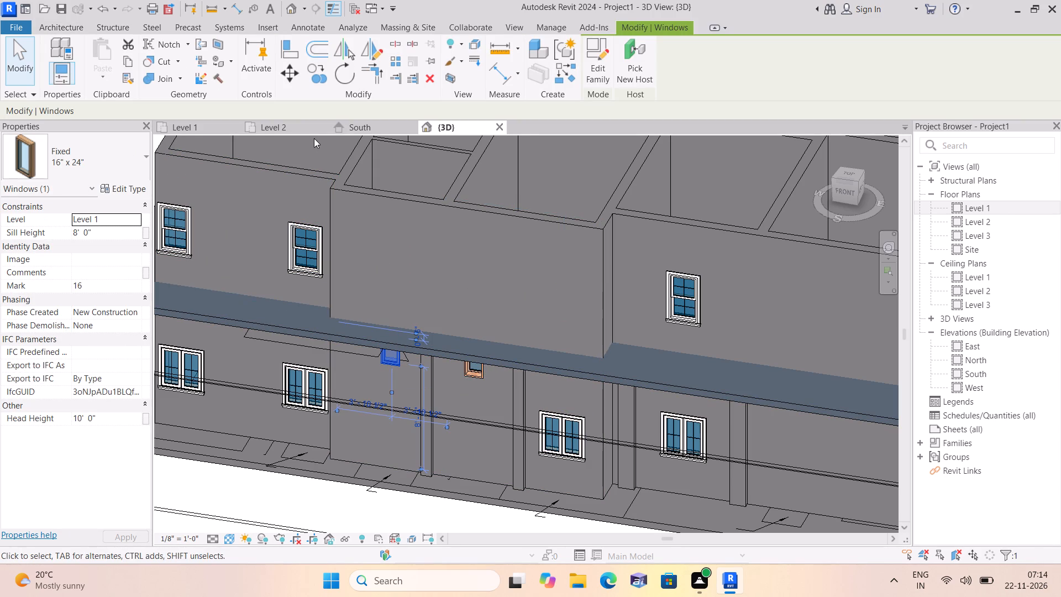
pyautogui.press('Escape')
pyautogui.press('Escape')
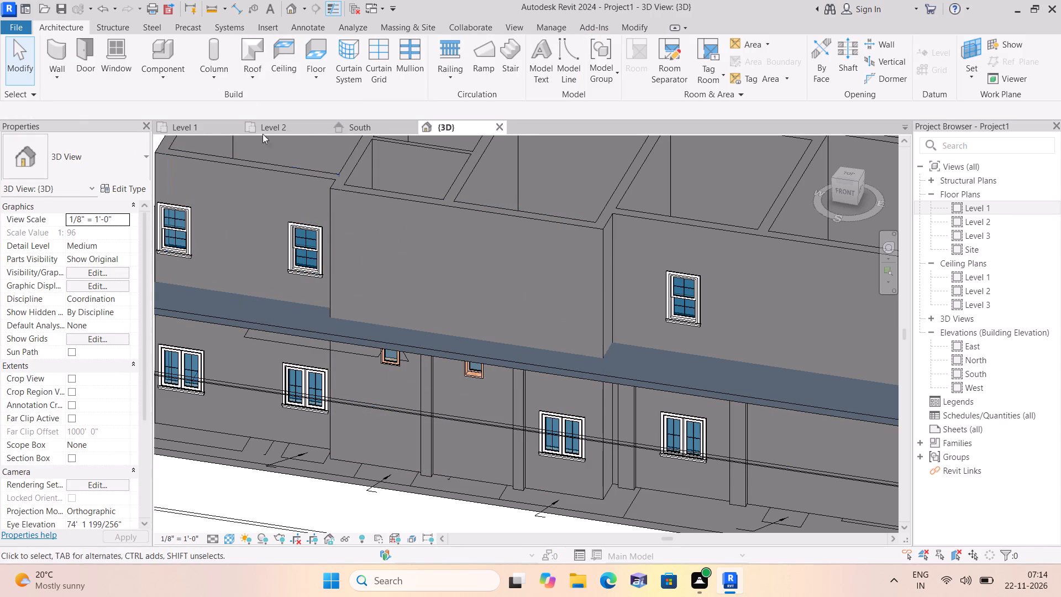
# Place two Fixed 16" x 24" windows on the Level 2 projecting wall above the Level 1 ventilators, sills about 5'-11" and 5'-9".
pyautogui.click(120, 72)
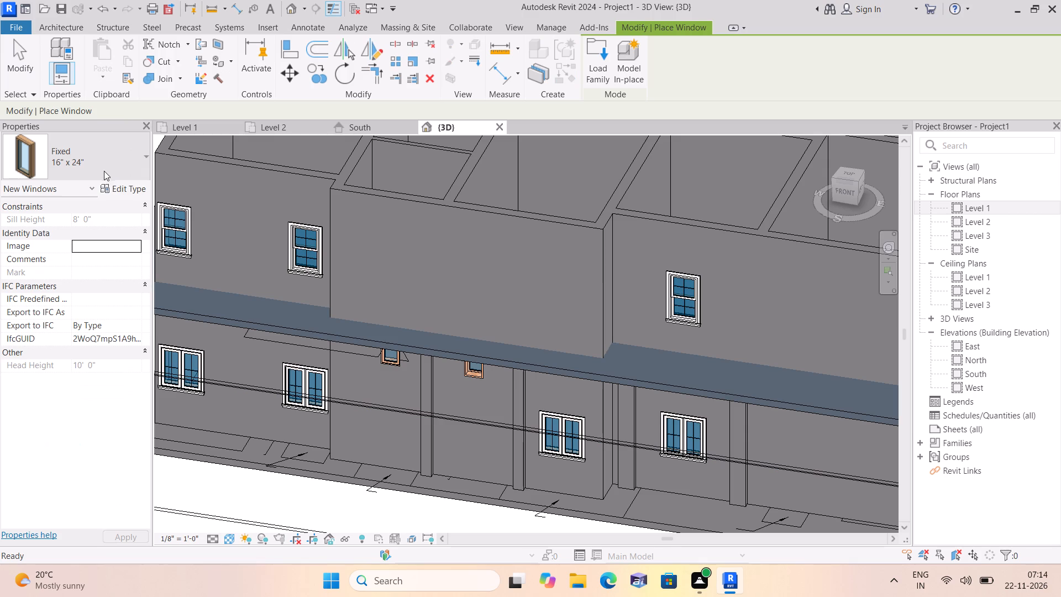
pyautogui.click(150, 156)
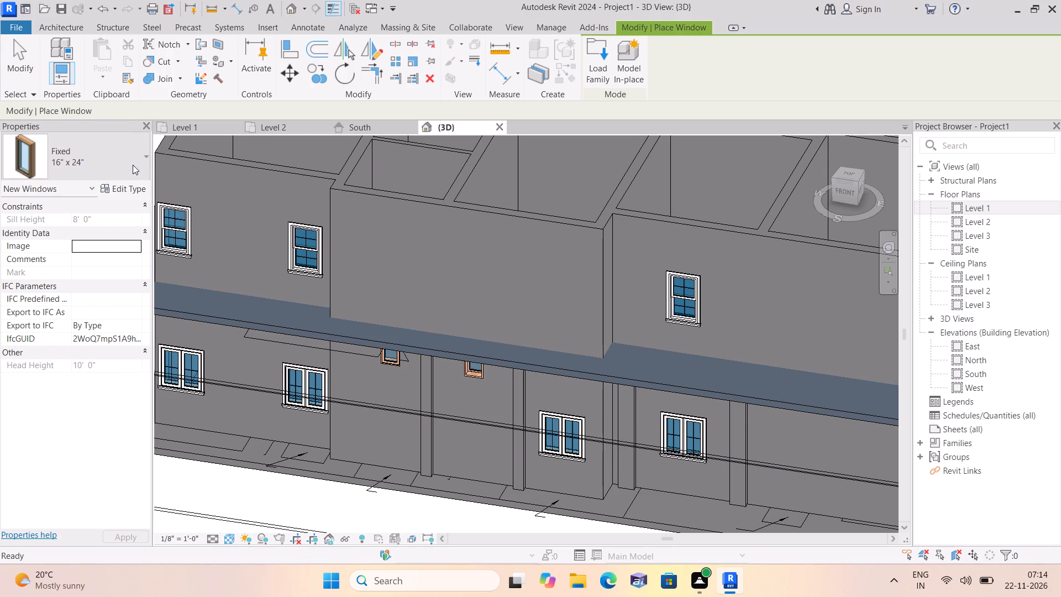
pyautogui.click(136, 158)
pyautogui.click(50, 238)
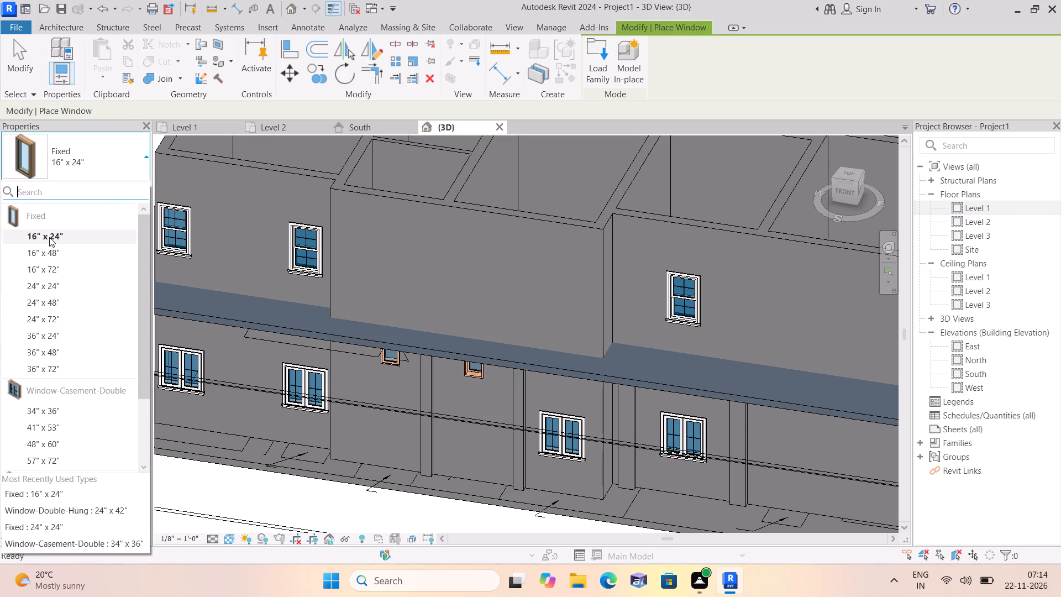
pyautogui.click(391, 240)
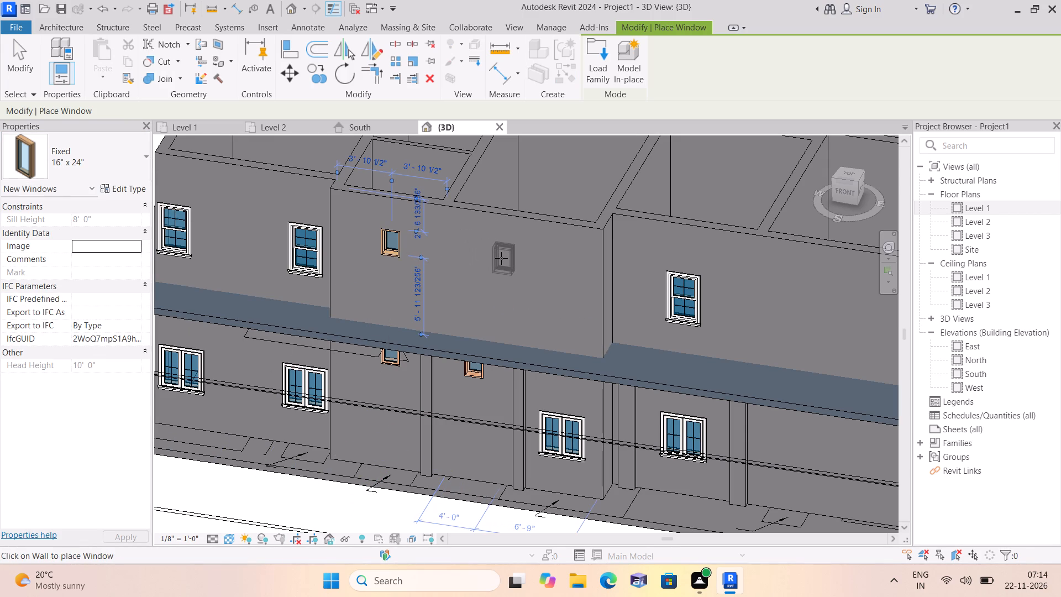
pyautogui.click(493, 258)
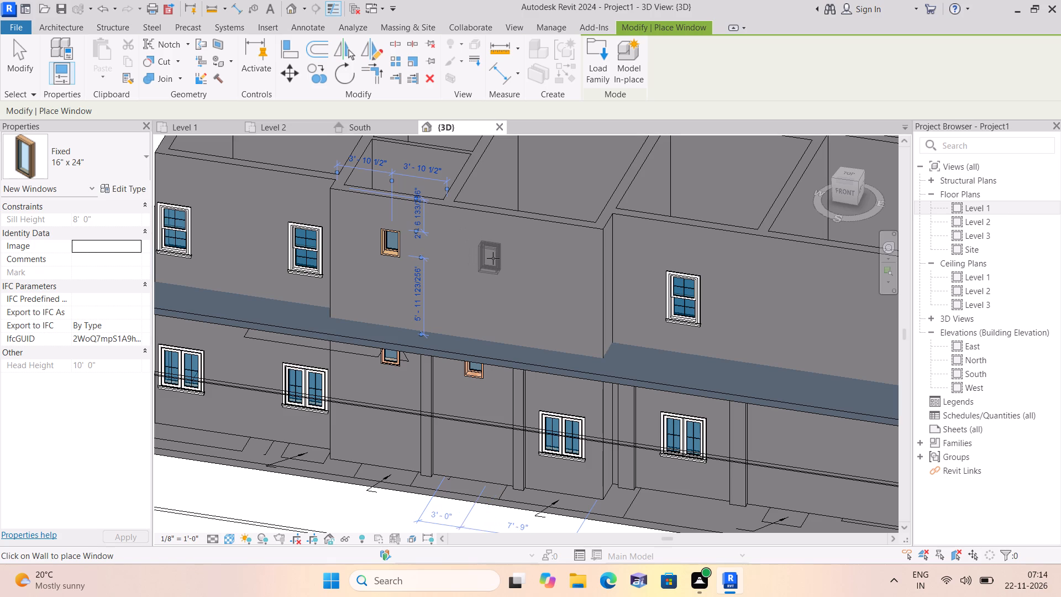
pyautogui.press('Escape')
pyautogui.press('Escape')
# Set the sill height of the Level 2 fixed window above the washing area to 8'.
pyautogui.scroll(2, 352, 282)
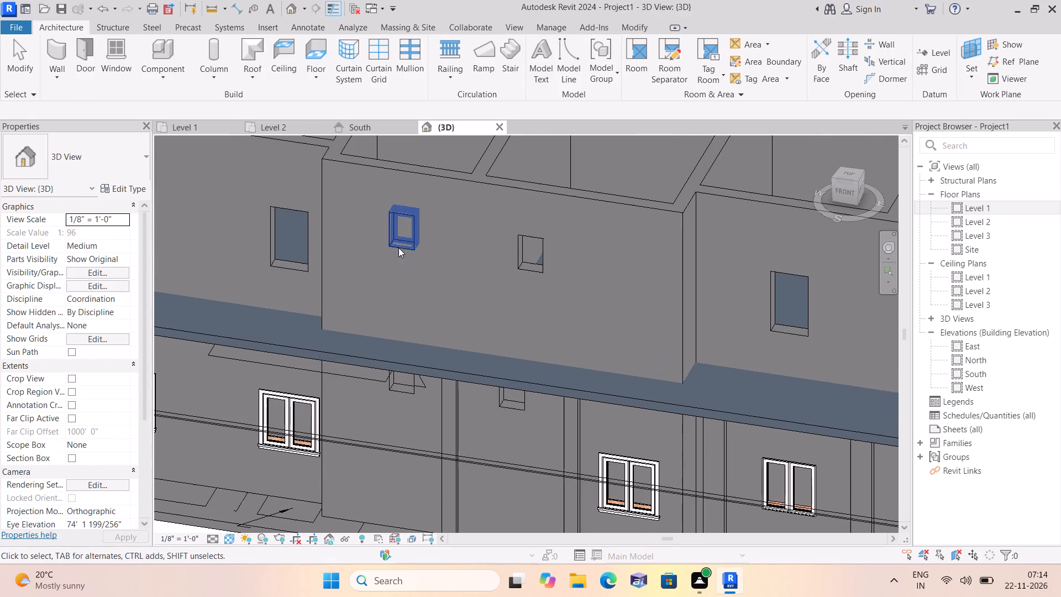
pyautogui.click(398, 247)
pyautogui.click(132, 235)
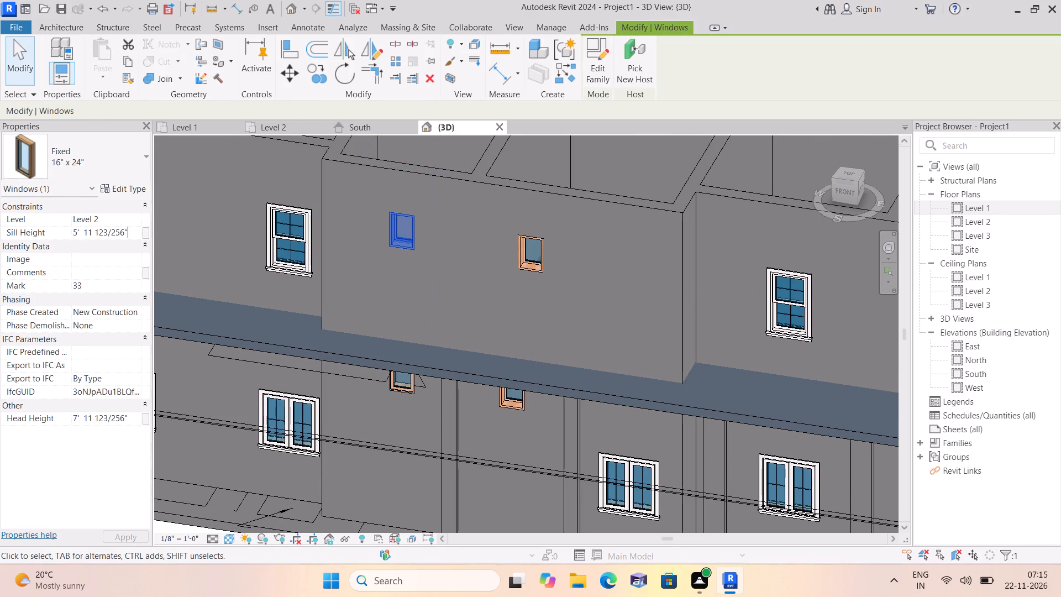
pyautogui.press('BackSpace')
pyautogui.press('BackSpace')
pyautogui.press('BackSpace')
pyautogui.press('BackSpace')
pyautogui.press('BackSpace')
pyautogui.press('BackSpace')
pyautogui.press('BackSpace')
pyautogui.press('BackSpace')
pyautogui.press('BackSpace')
pyautogui.press('BackSpace')
pyautogui.press('BackSpace')
pyautogui.press('BackSpace')
pyautogui.press('BackSpace')
pyautogui.press('BackSpace')
pyautogui.press('BackSpace')
pyautogui.press('BackSpace')
pyautogui.press('BackSpace')
pyautogui.press('BackSpace')
pyautogui.press('BackSpace')
pyautogui.press('BackSpace')
pyautogui.write("8'")
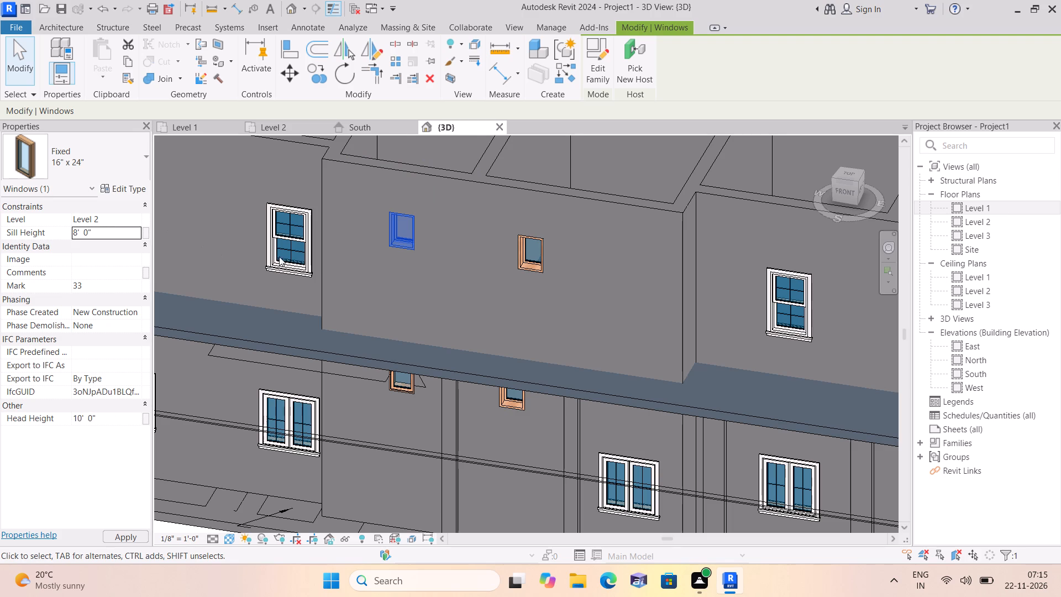
pyautogui.press('Escape')
# Set the sill height of the Level 2 fixed window above the kitchen to 8'.
pyautogui.click(524, 265)
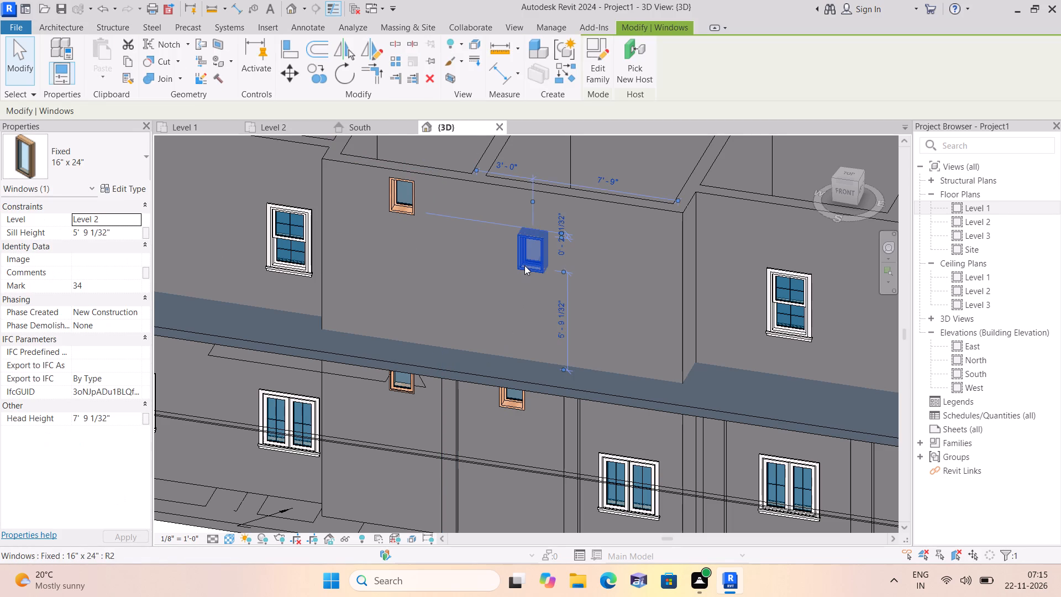
pyautogui.click(110, 229)
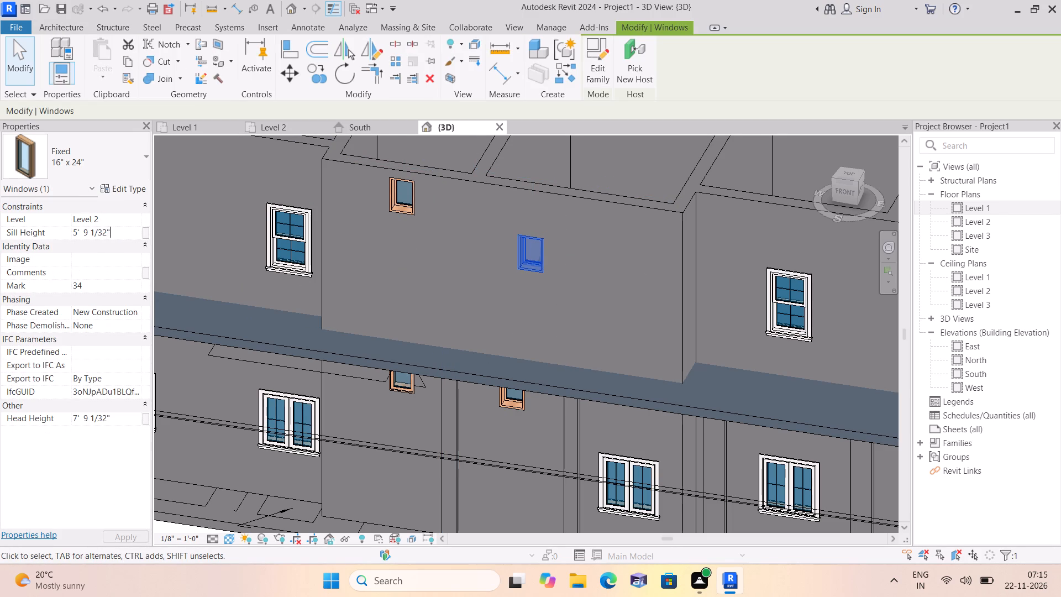
pyautogui.press('BackSpace')
pyautogui.press('BackSpace')
pyautogui.press('BackSpace')
pyautogui.press('BackSpace')
pyautogui.press('BackSpace')
pyautogui.press('BackSpace')
pyautogui.press('BackSpace')
pyautogui.press('BackSpace')
pyautogui.press('BackSpace')
pyautogui.press('BackSpace')
pyautogui.press('BackSpace')
pyautogui.press('BackSpace')
pyautogui.press('BackSpace')
pyautogui.press('BackSpace')
pyautogui.press('BackSpace')
pyautogui.press('BackSpace')
pyautogui.press('BackSpace')
pyautogui.press('BackSpace')
pyautogui.press('BackSpace')
pyautogui.press('BackSpace')
pyautogui.write("8'")
pyautogui.click(458, 272)
pyautogui.press('Escape')
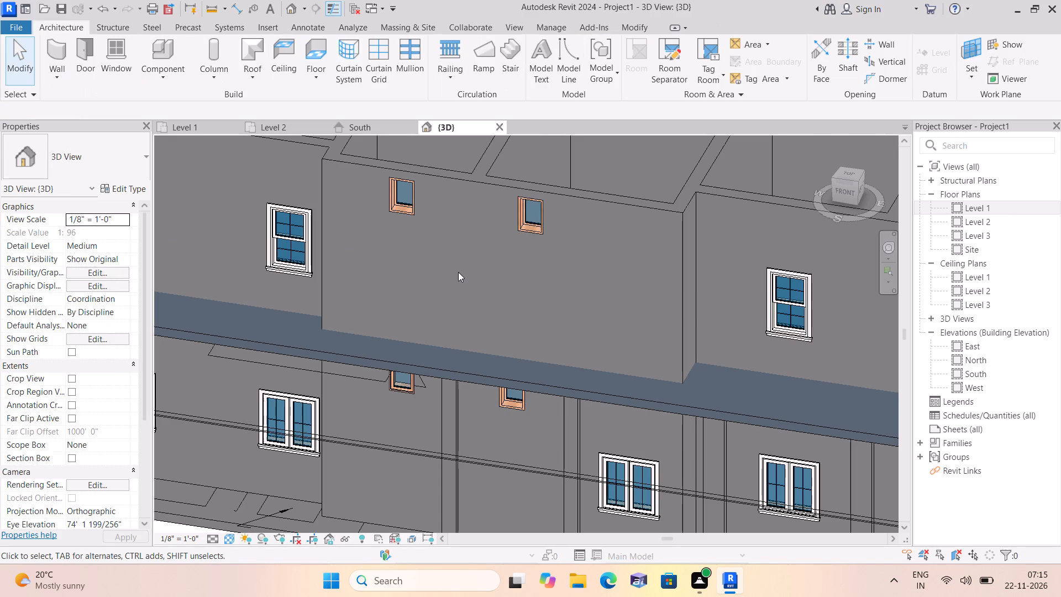
# Examine the house's front face in 3D, comparing the fixed ventilators and windows on both levels.
pyautogui.scroll(-5, 466, 285)
pyautogui.press('Escape')
pyautogui.scroll(2, 193, 398)
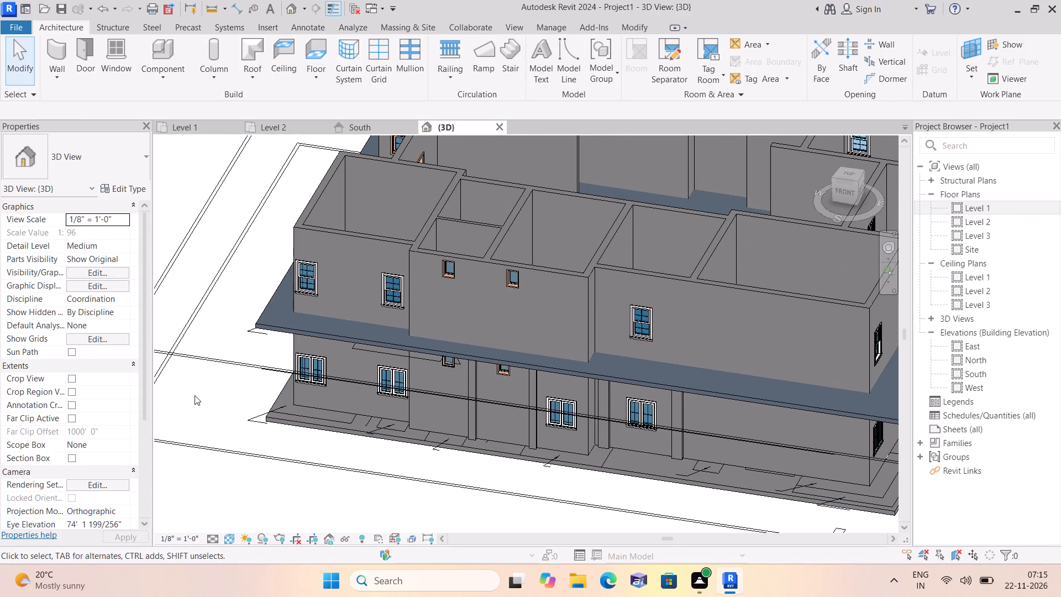
pyautogui.moveTo(457, 440); pyautogui.dragTo(418, 420, button='middle')
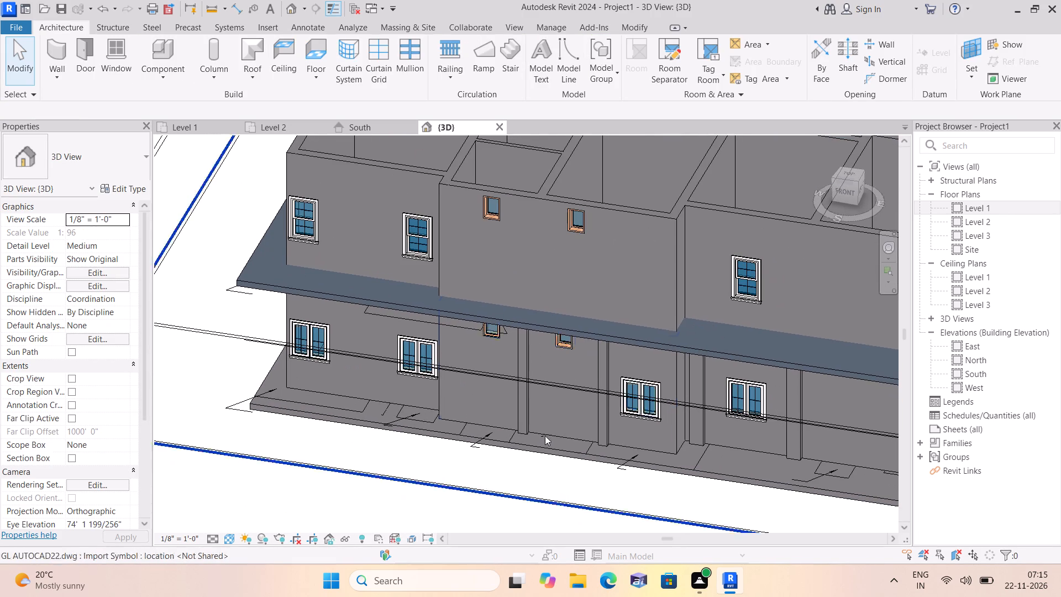
pyautogui.scroll(1, 751, 442)
pyautogui.moveTo(624, 419); pyautogui.dragTo(600, 429, button='middle')
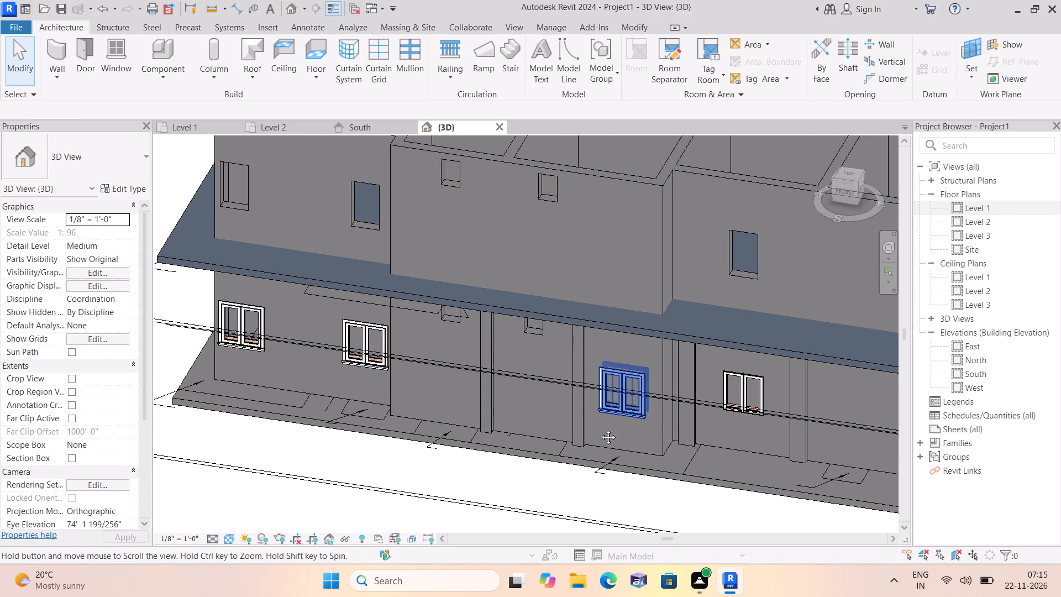
pyautogui.moveTo(600, 429); pyautogui.dragTo(559, 496, button='middle')
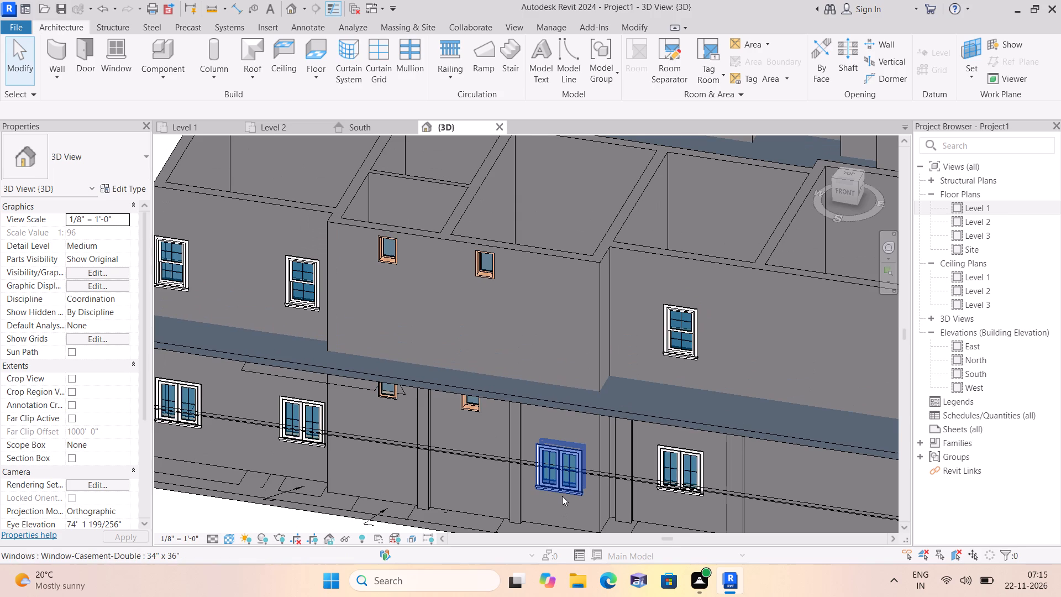
pyautogui.scroll(-2, 562, 496)
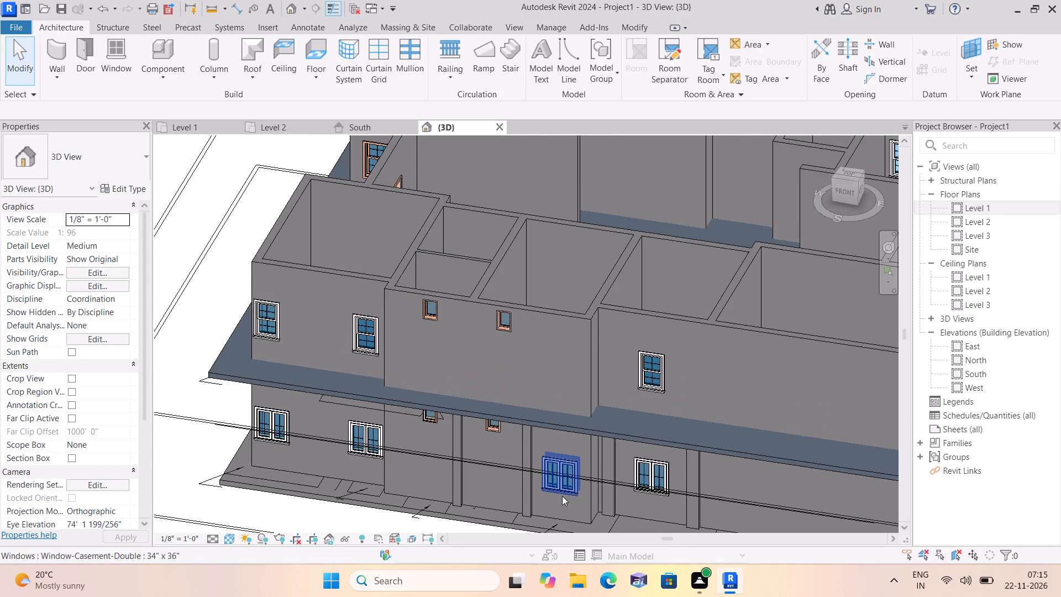
# Examine the Level 1 floor plan, checking the V and window marks along both long sides of the house.
pyautogui.click(193, 128)
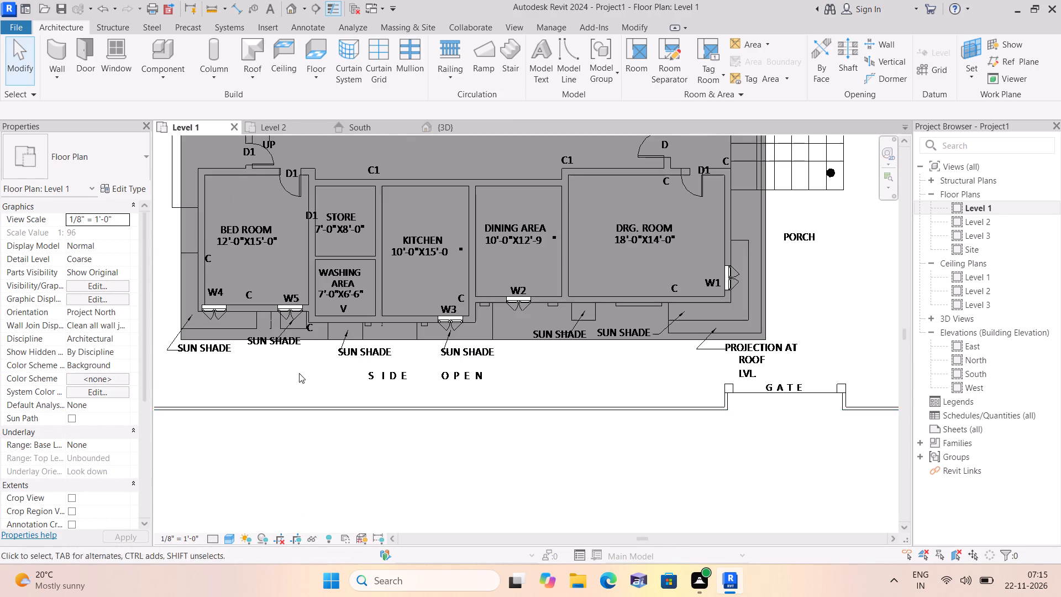
pyautogui.scroll(-1, 397, 349)
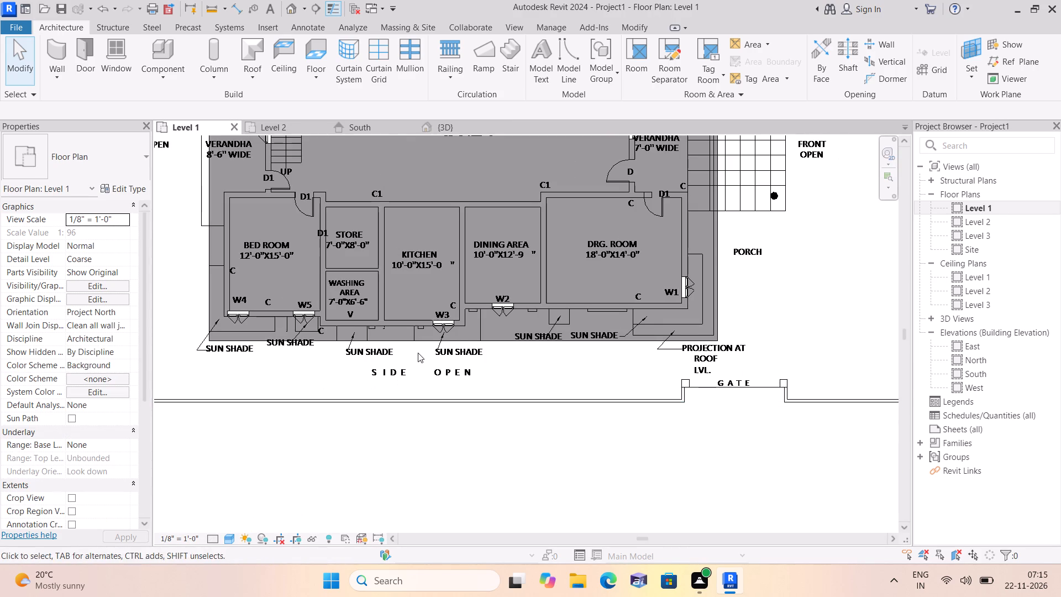
pyautogui.moveTo(352, 322); pyautogui.dragTo(372, 407, button='middle')
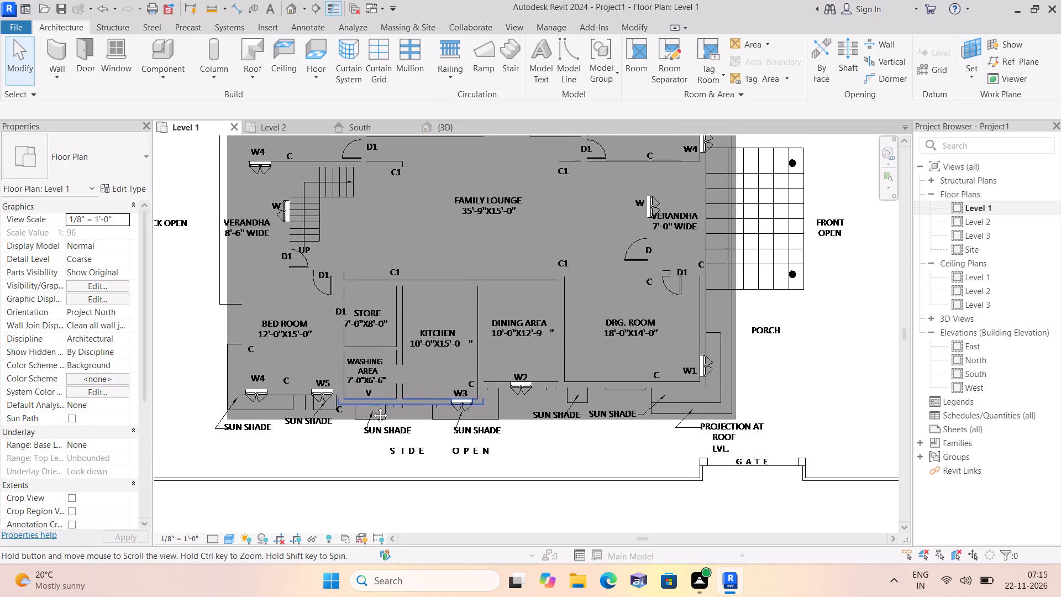
pyautogui.moveTo(372, 407); pyautogui.dragTo(402, 464, button='middle')
pyautogui.scroll(-2, 401, 463)
pyautogui.scroll(1, 449, 218)
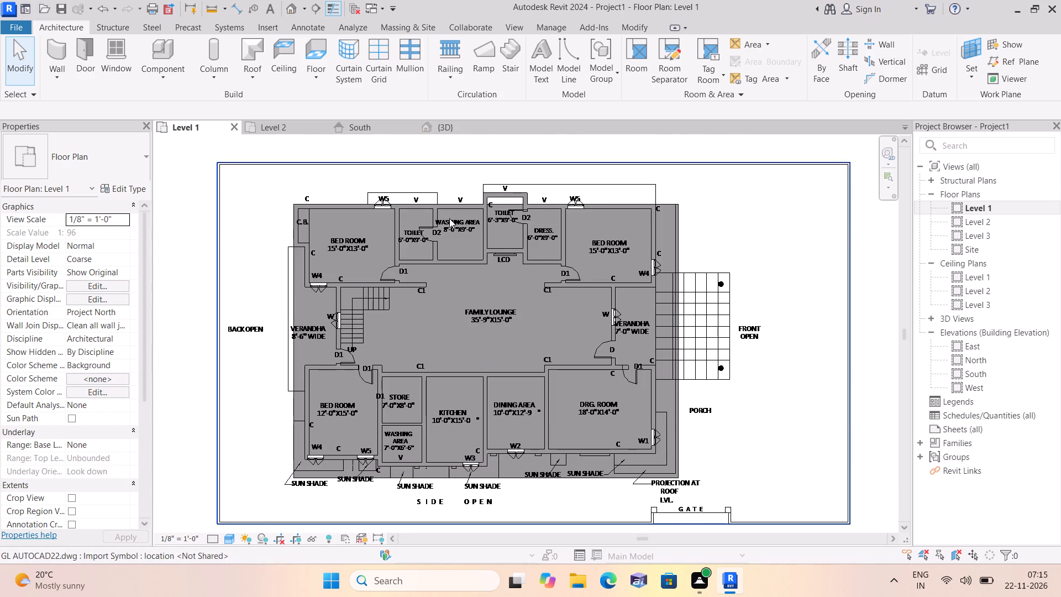
pyautogui.scroll(1, 449, 218)
pyautogui.moveTo(537, 298); pyautogui.dragTo(532, 298, button='middle')
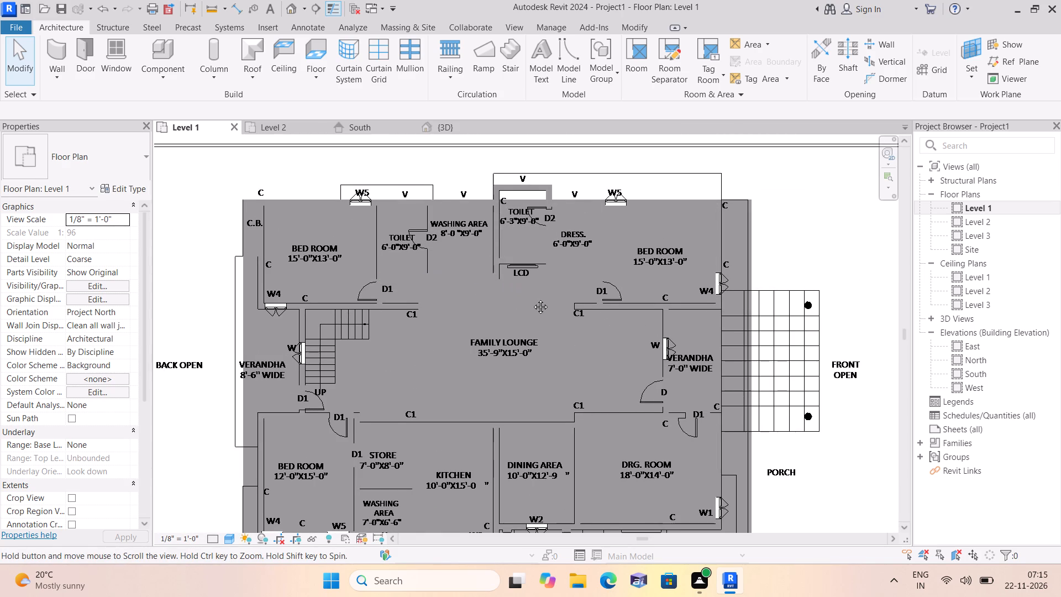
pyautogui.moveTo(532, 298); pyautogui.dragTo(523, 297, button='middle')
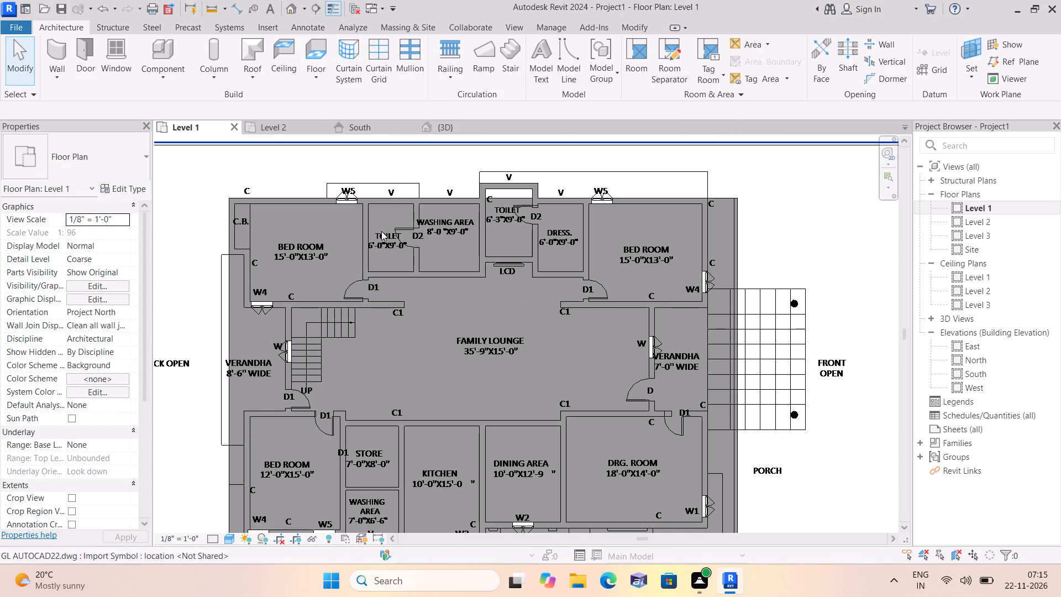
pyautogui.moveTo(508, 319); pyautogui.dragTo(506, 234, button='middle')
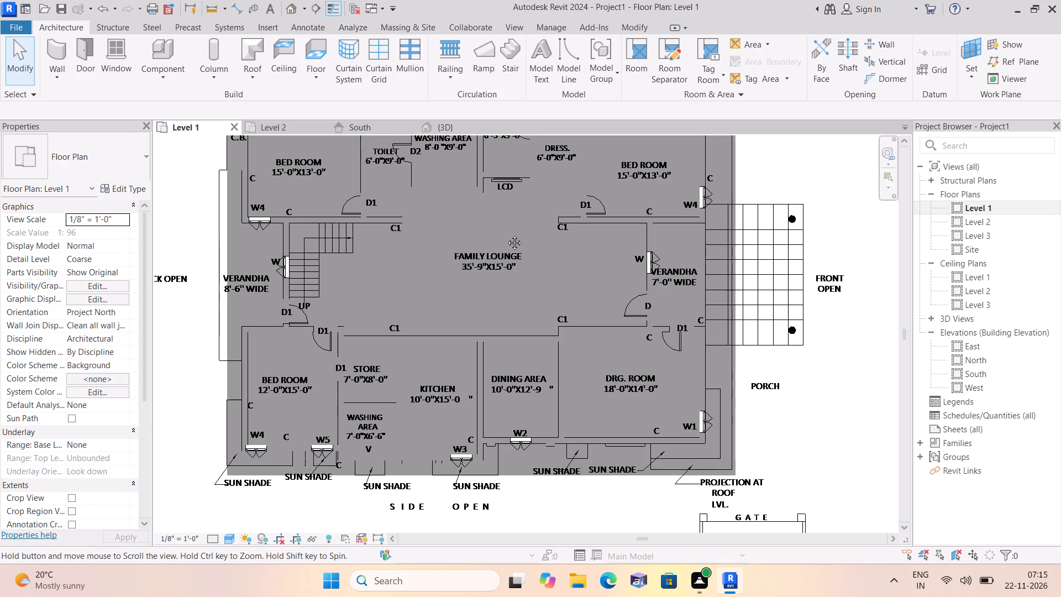
pyautogui.moveTo(506, 234); pyautogui.dragTo(505, 214, button='middle')
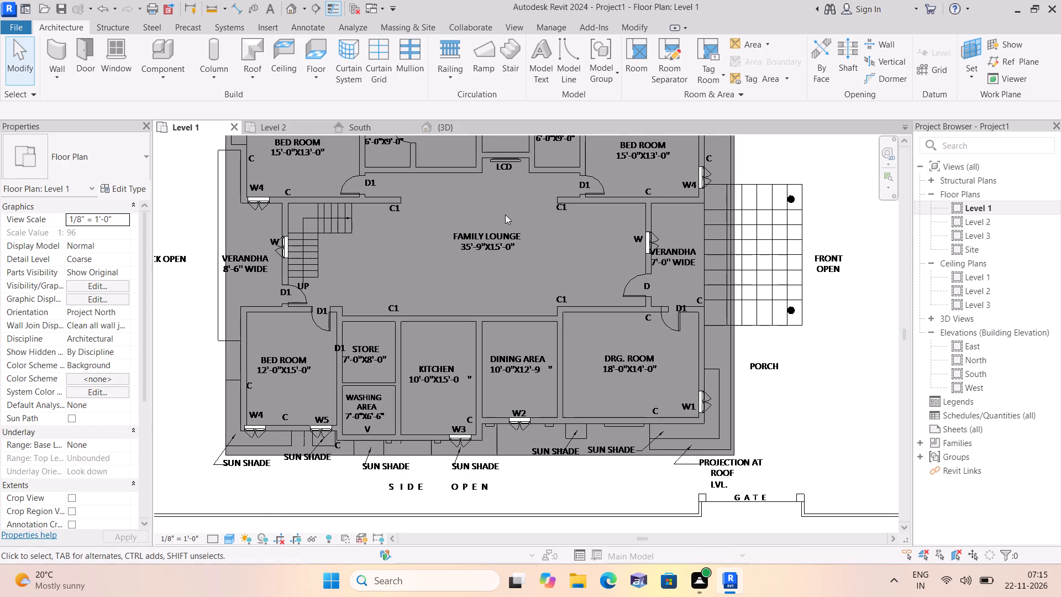
pyautogui.scroll(-1, 463, 316)
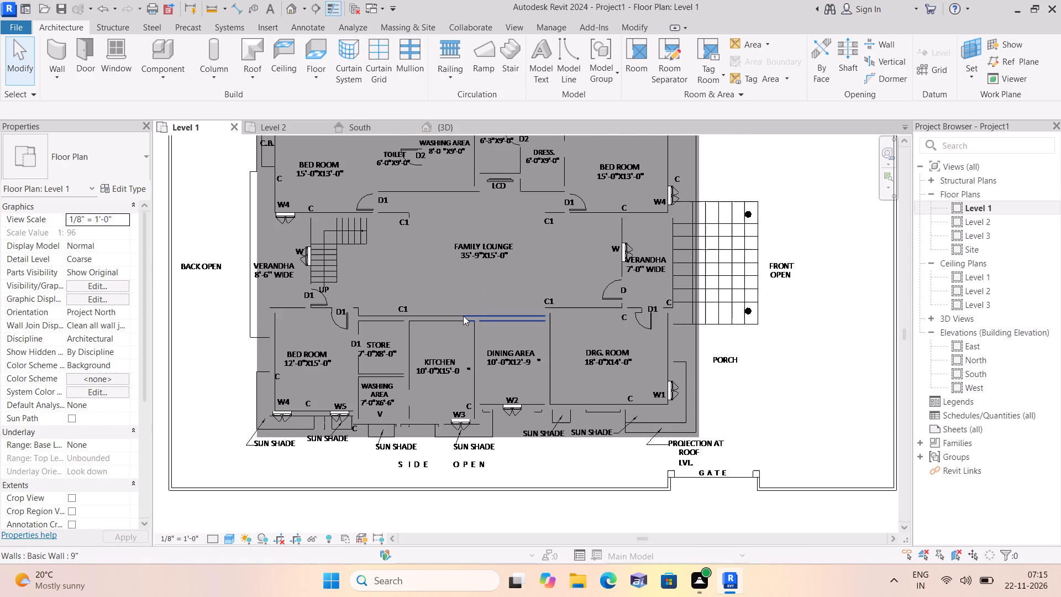
pyautogui.moveTo(450, 274); pyautogui.dragTo(460, 314, button='middle')
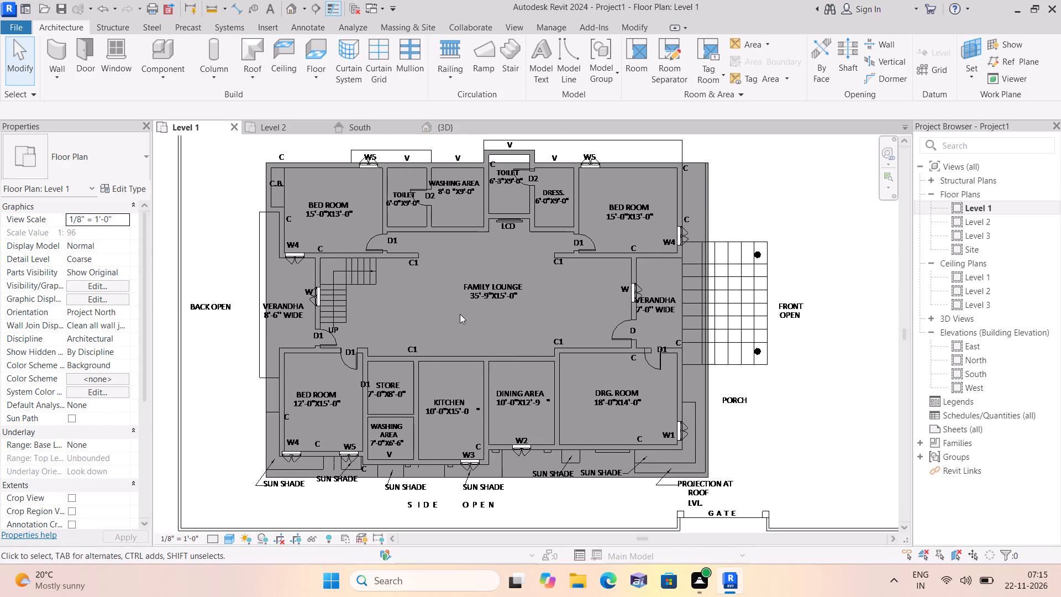
# Compare the Level 2 floor plan's V marks with the fixed ventilators on the house's rear face in 3D.
pyautogui.click(283, 126)
pyautogui.scroll(-3, 445, 321)
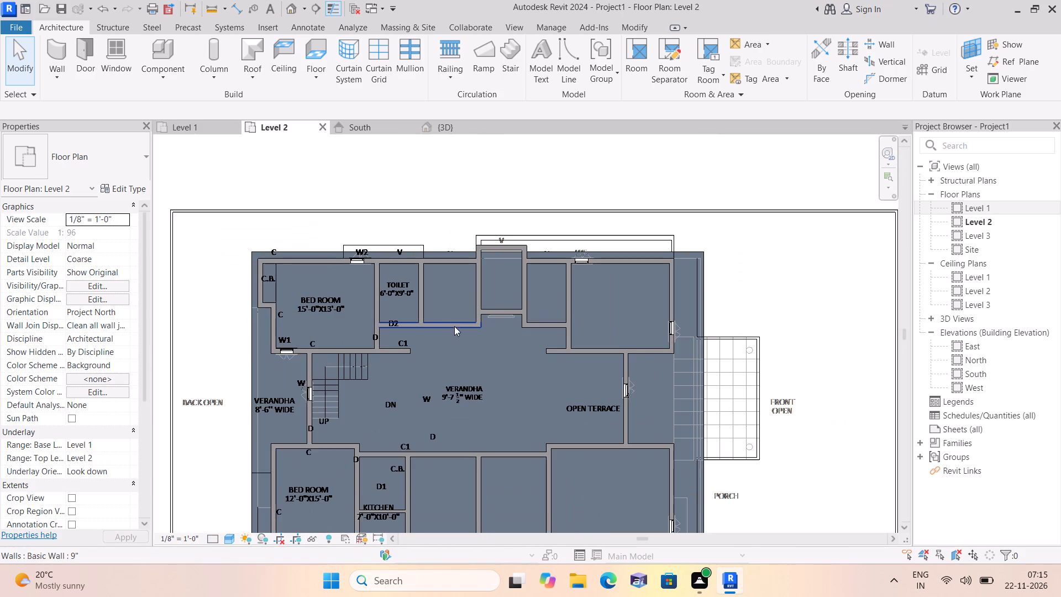
pyautogui.moveTo(492, 349); pyautogui.dragTo(482, 244, button='middle')
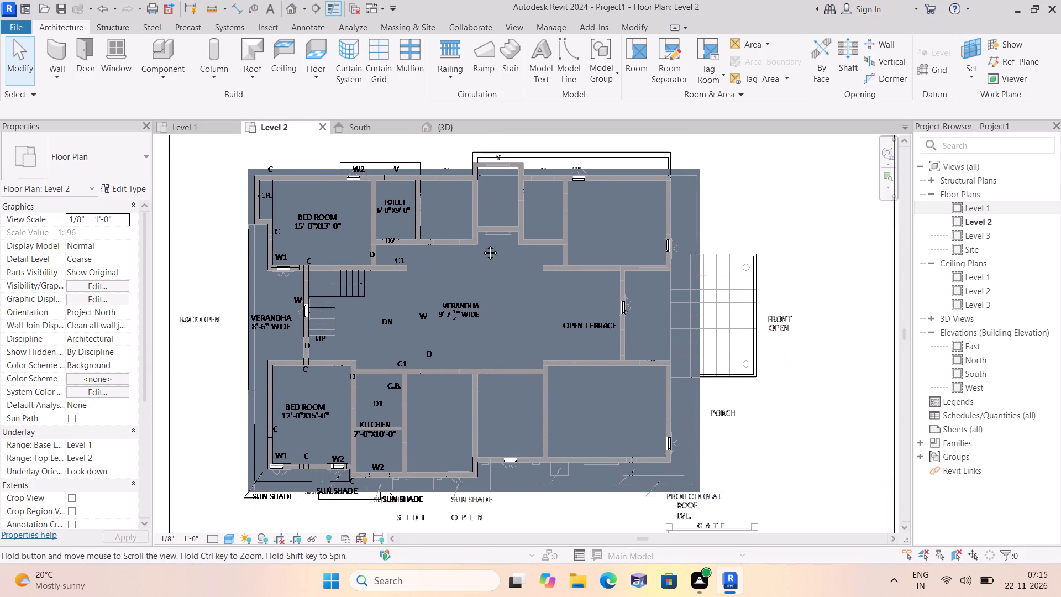
pyautogui.moveTo(482, 244); pyautogui.dragTo(496, 289, button='middle')
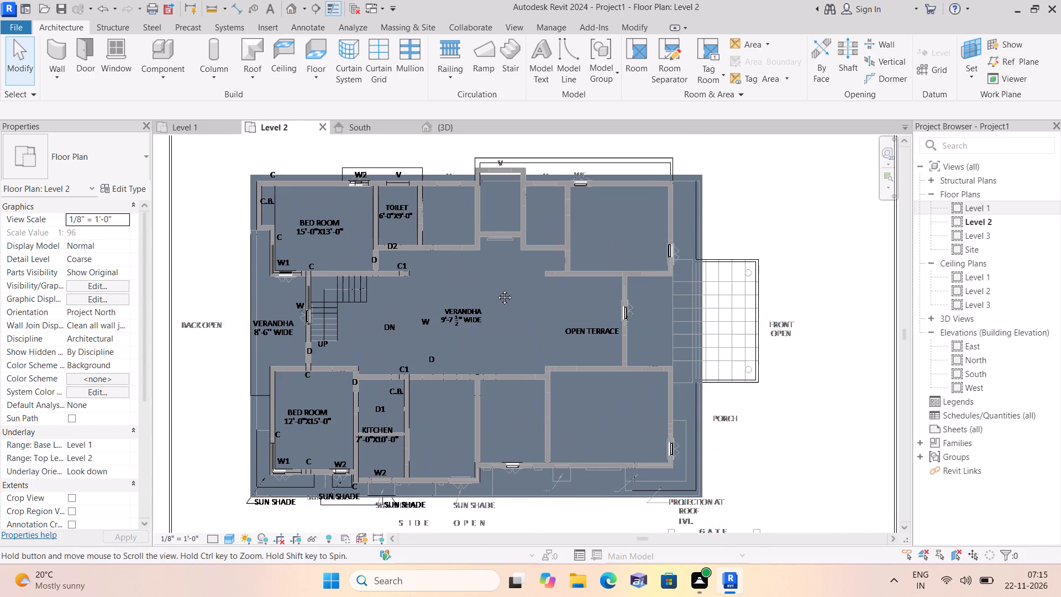
pyautogui.moveTo(496, 289); pyautogui.dragTo(501, 292, button='middle')
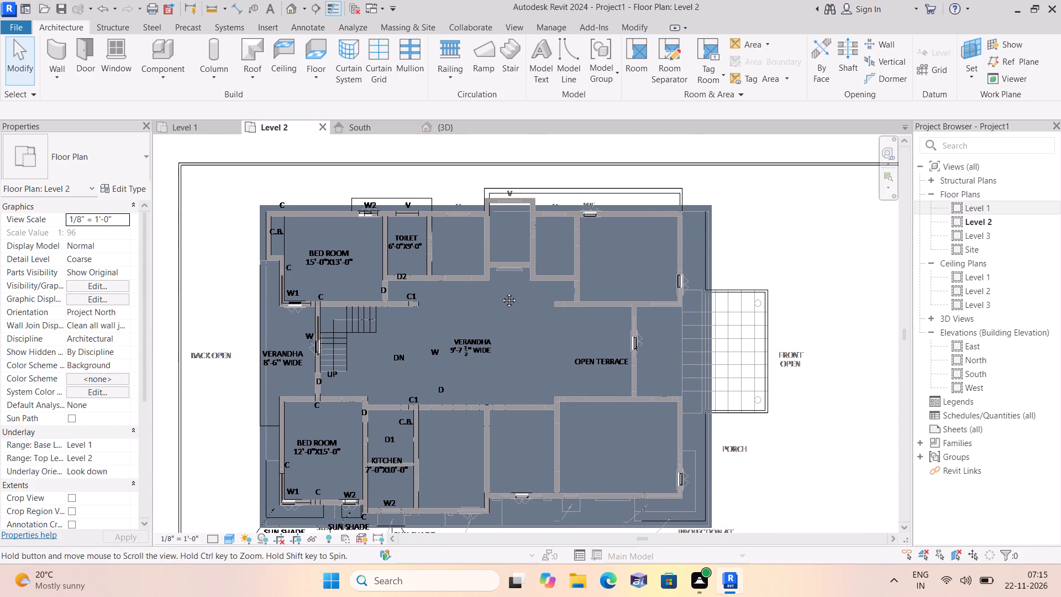
pyautogui.moveTo(501, 292); pyautogui.dragTo(500, 281, button='middle')
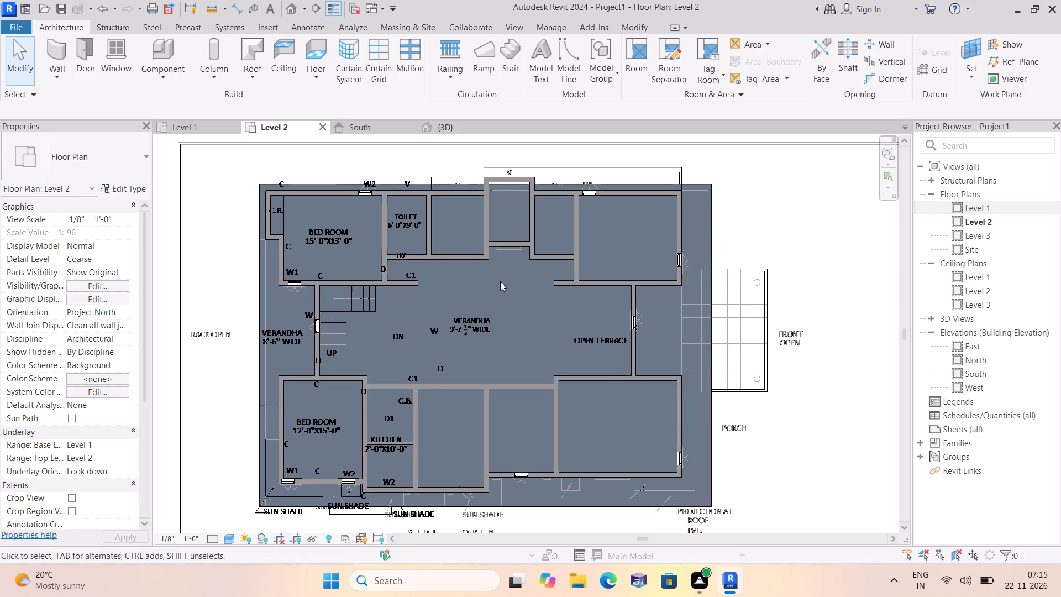
pyautogui.moveTo(521, 326); pyautogui.dragTo(514, 292, button='middle')
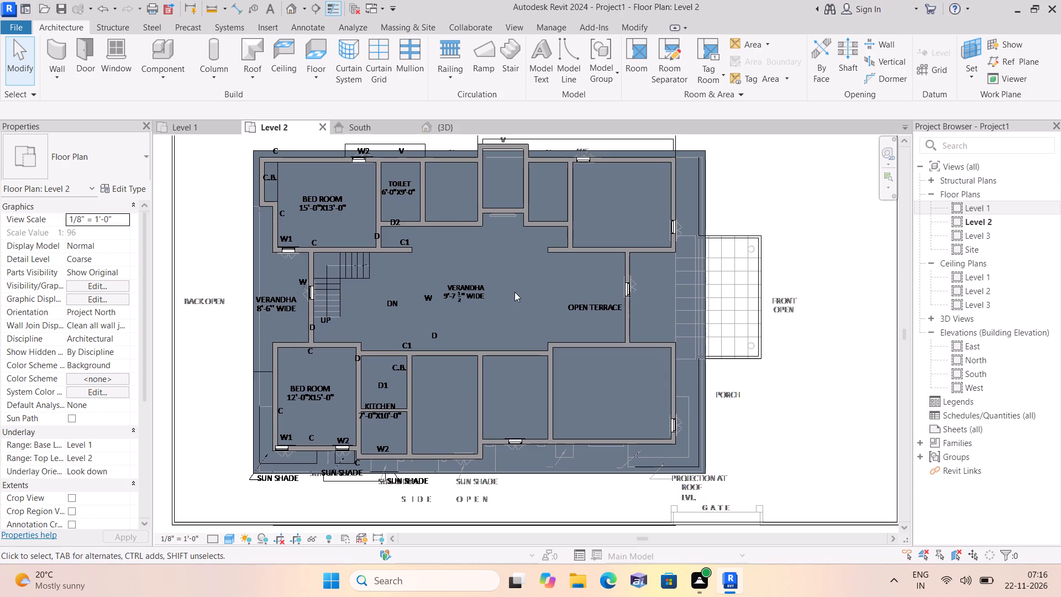
pyautogui.click(442, 127)
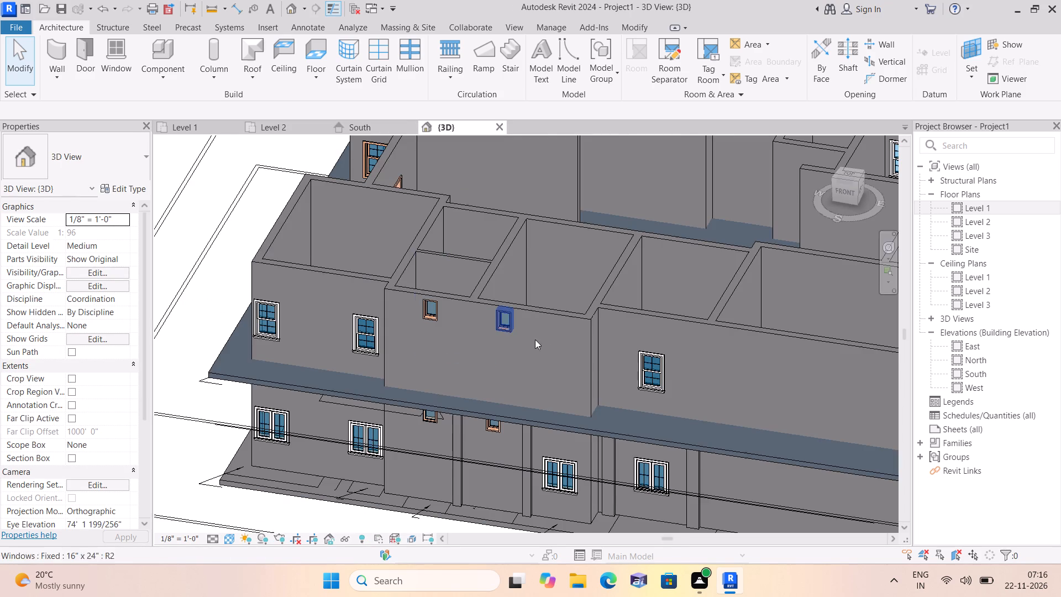
pyautogui.scroll(-2, 604, 368)
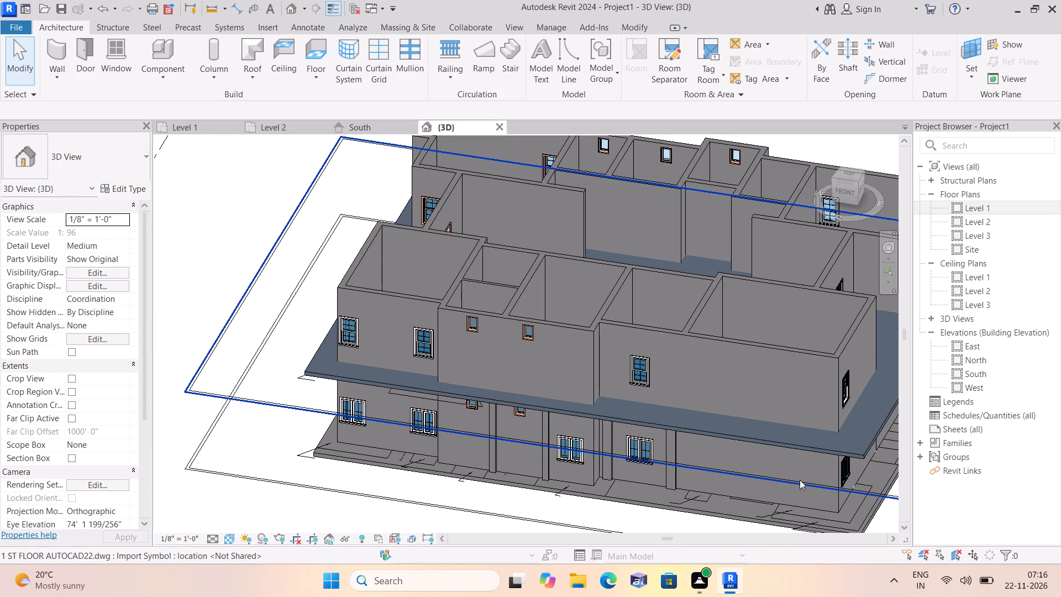
pyautogui.keyDown('shift'); pyautogui.moveTo(800, 480); pyautogui.dragTo(420, 462, button='middle'); pyautogui.keyUp('shift')
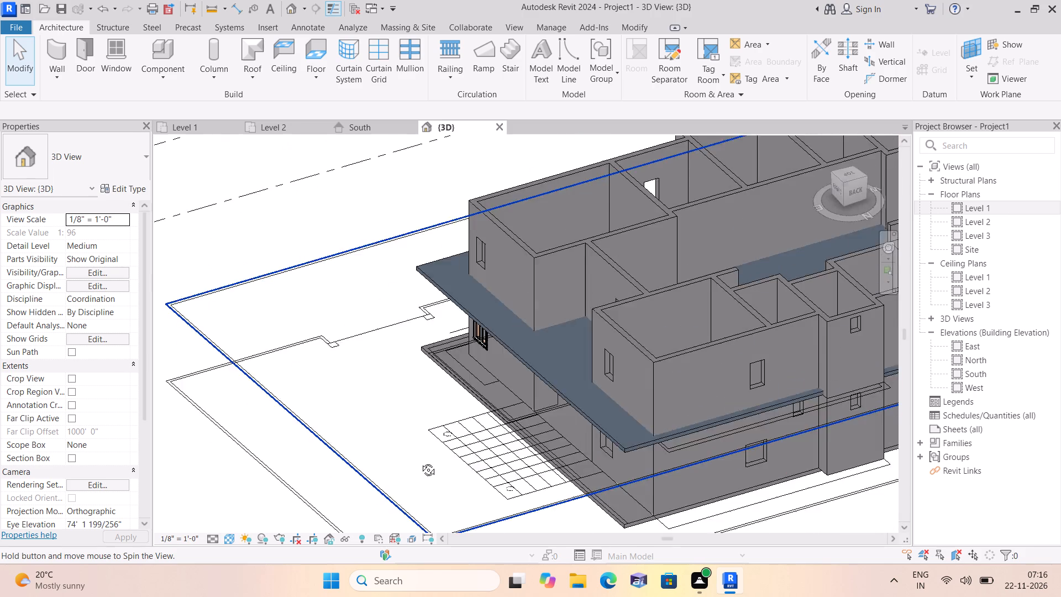
pyautogui.keyDown('shift'); pyautogui.moveTo(420, 462); pyautogui.dragTo(367, 440, button='middle'); pyautogui.keyUp('shift')
pyautogui.scroll(2, 764, 455)
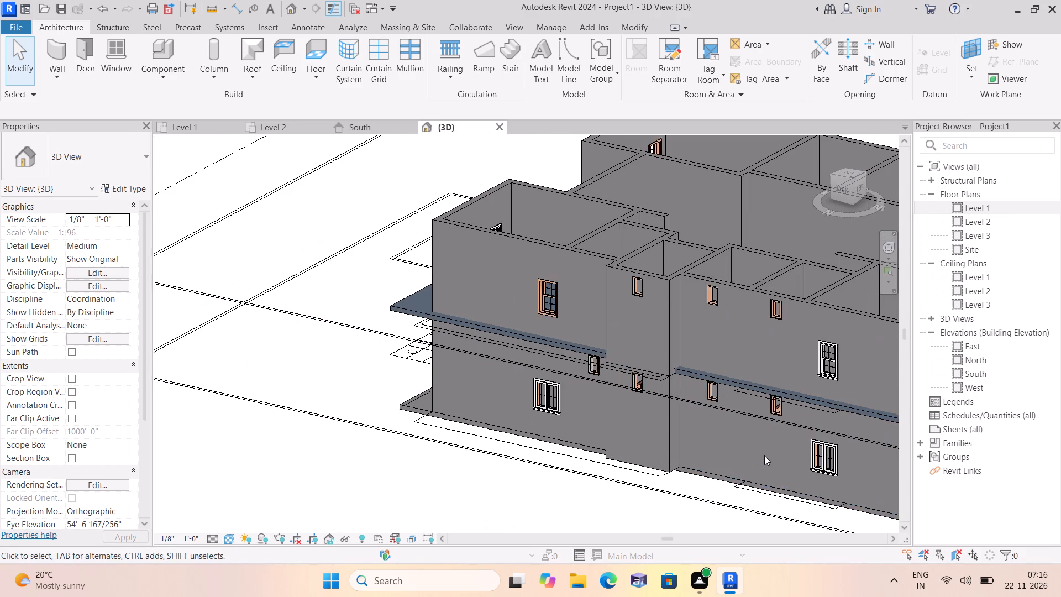
# Inspect the Level 2 plan around the toilet and adjoining rear rooms for V marks along the outer wall.
pyautogui.click(285, 127)
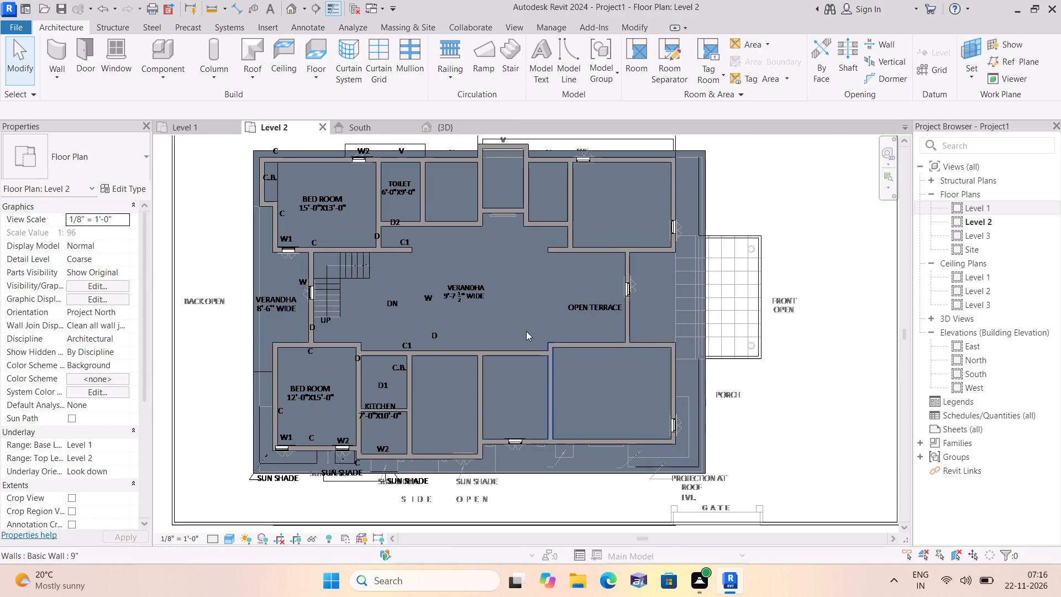
pyautogui.scroll(1, 424, 174)
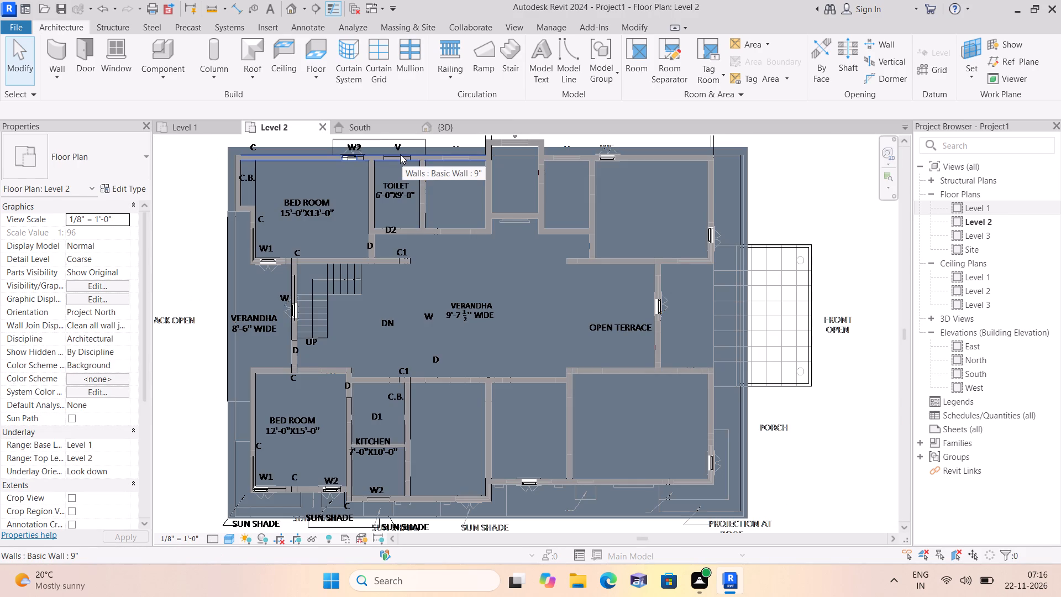
pyautogui.press('Escape')
pyautogui.scroll(1, 400, 154)
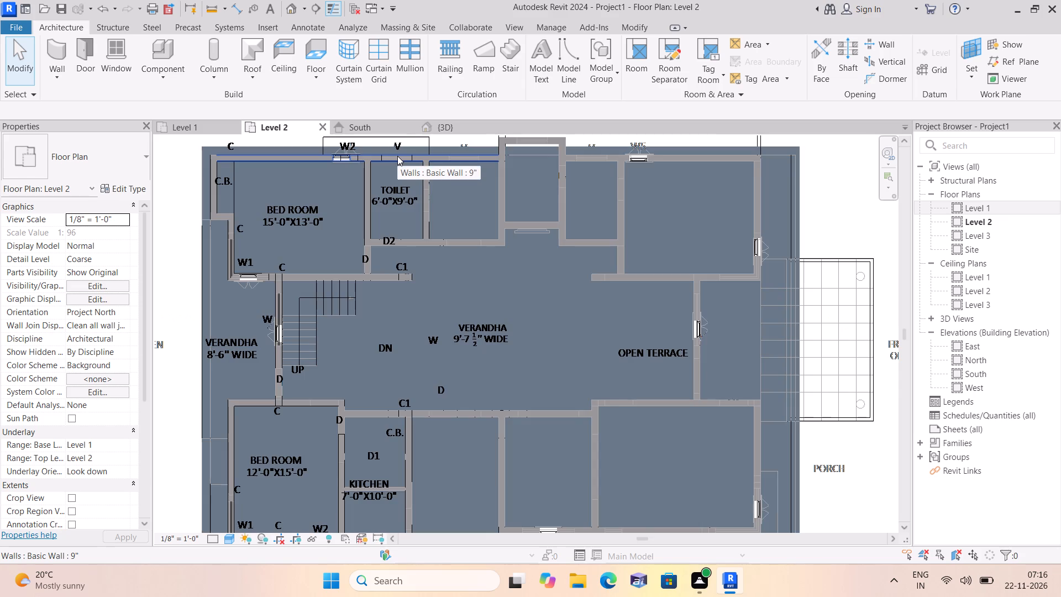
pyautogui.click(397, 156)
pyautogui.press('Escape')
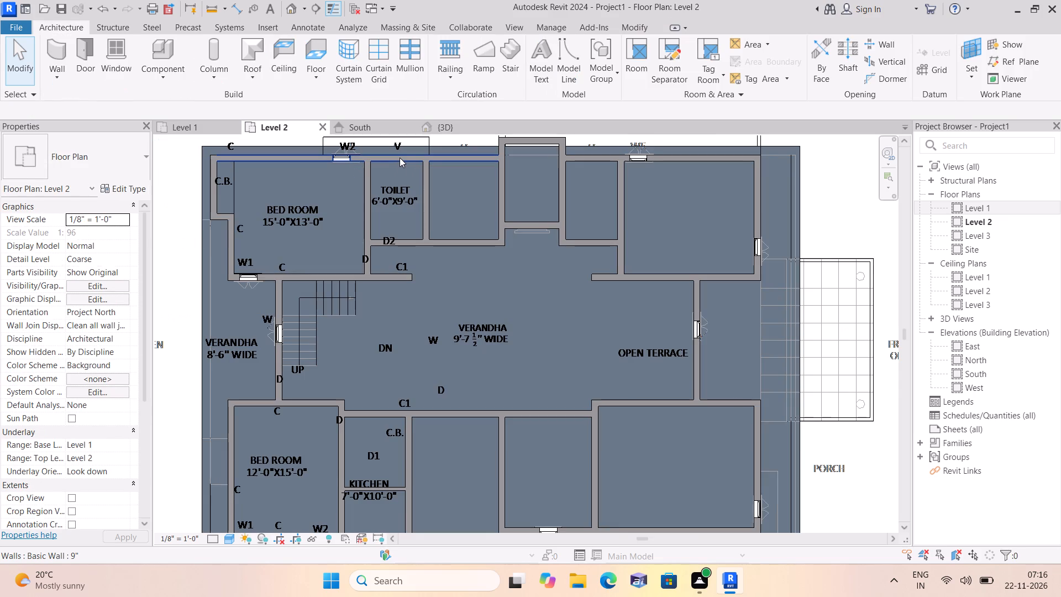
pyautogui.scroll(2, 400, 150)
pyautogui.scroll(-2, 400, 161)
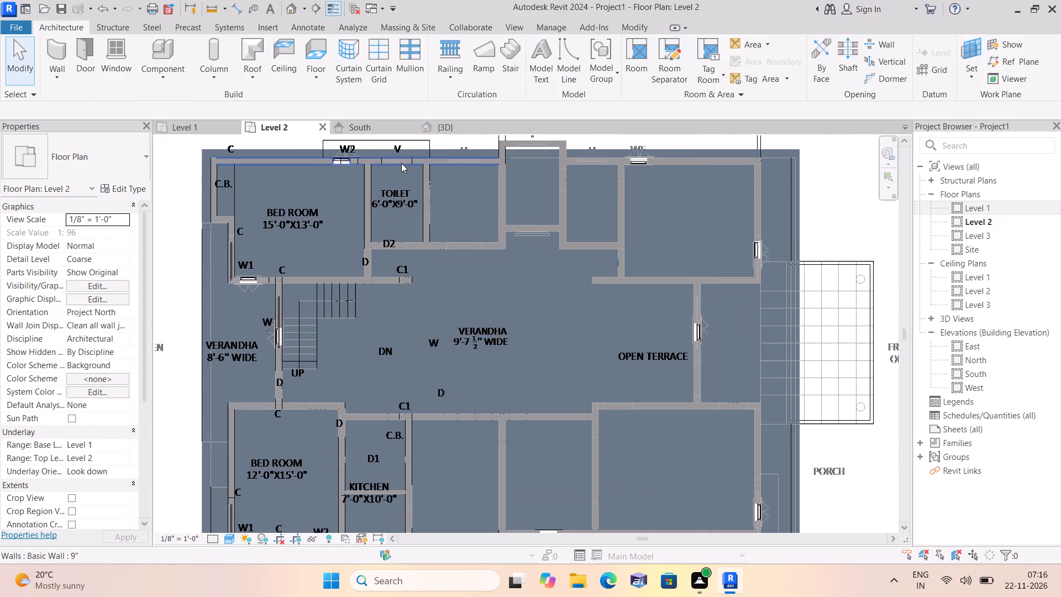
pyautogui.scroll(-2, 417, 170)
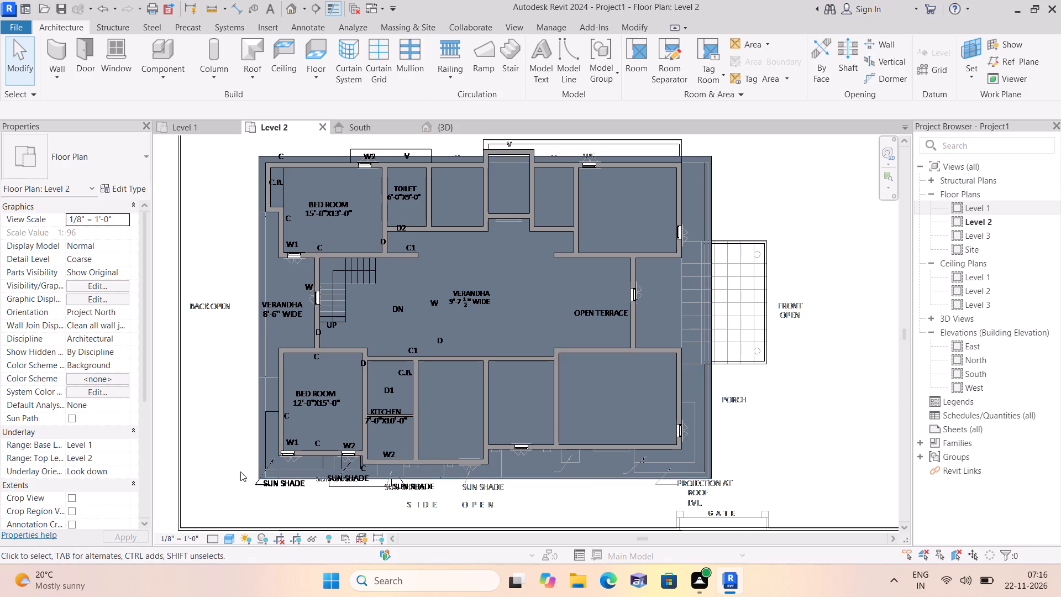
pyautogui.scroll(3, 356, 147)
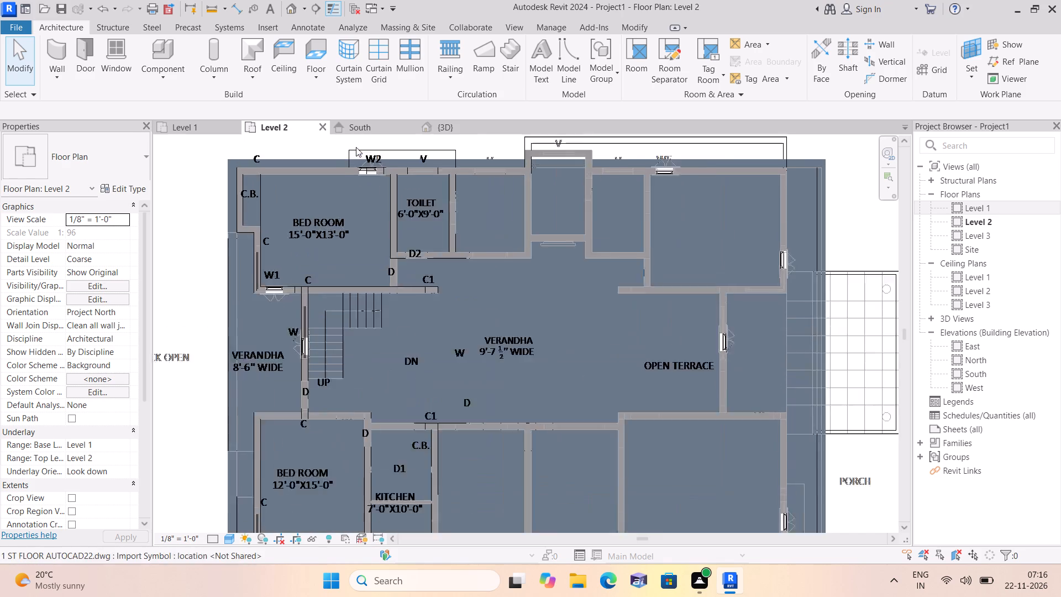
pyautogui.scroll(-1, 379, 184)
pyautogui.scroll(3, 386, 189)
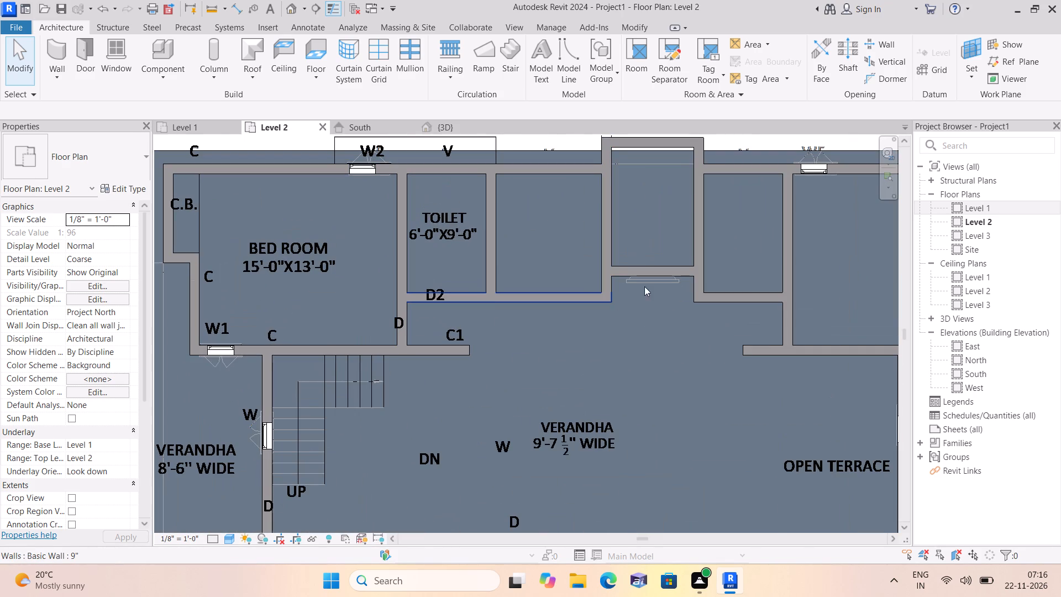
pyautogui.scroll(-1, 659, 284)
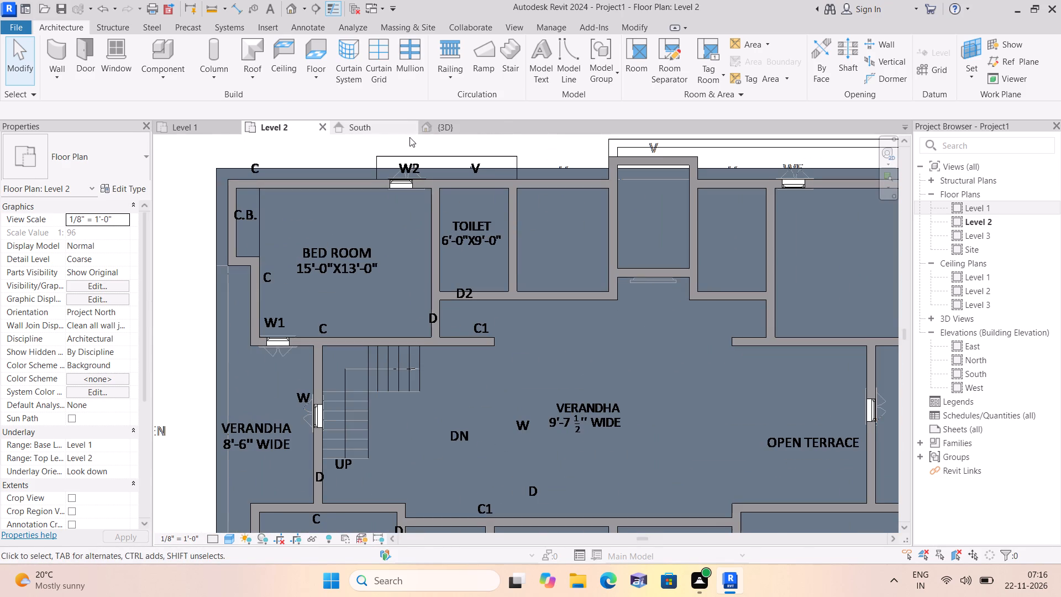
# Delete the three Fixed 16" x 24" windows on the rear face of Level 2, including the one on the projecting wall.
pyautogui.click(457, 129)
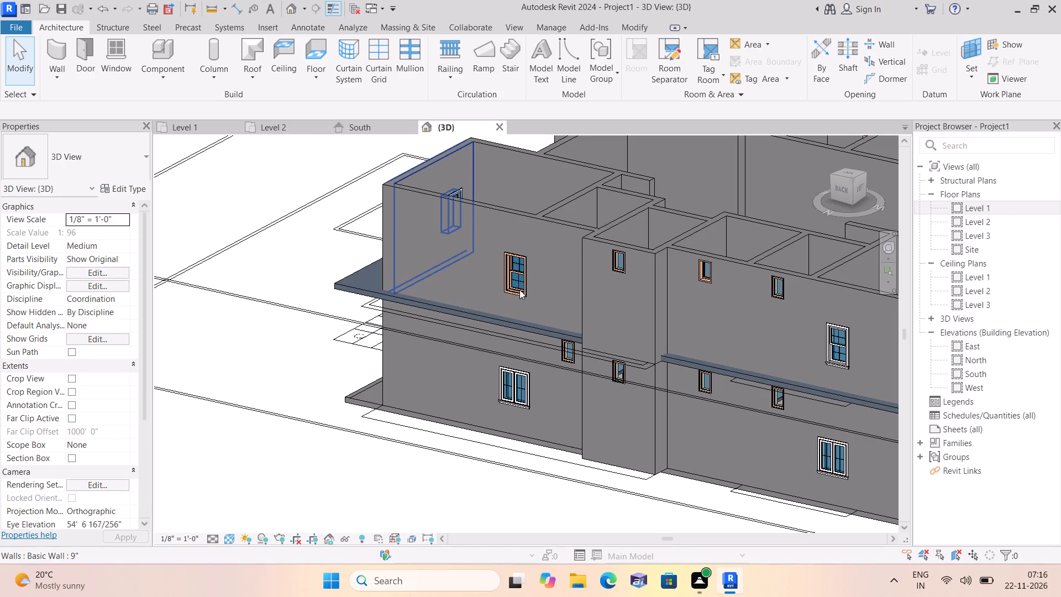
pyautogui.click(620, 262)
pyautogui.press('Delete')
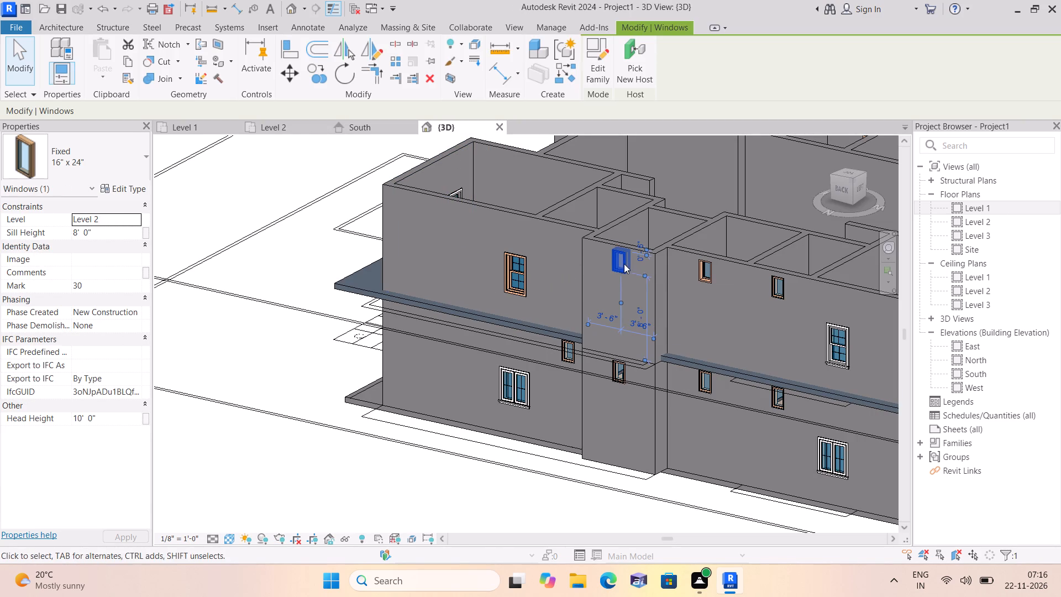
pyautogui.click(704, 273)
pyautogui.press('Delete')
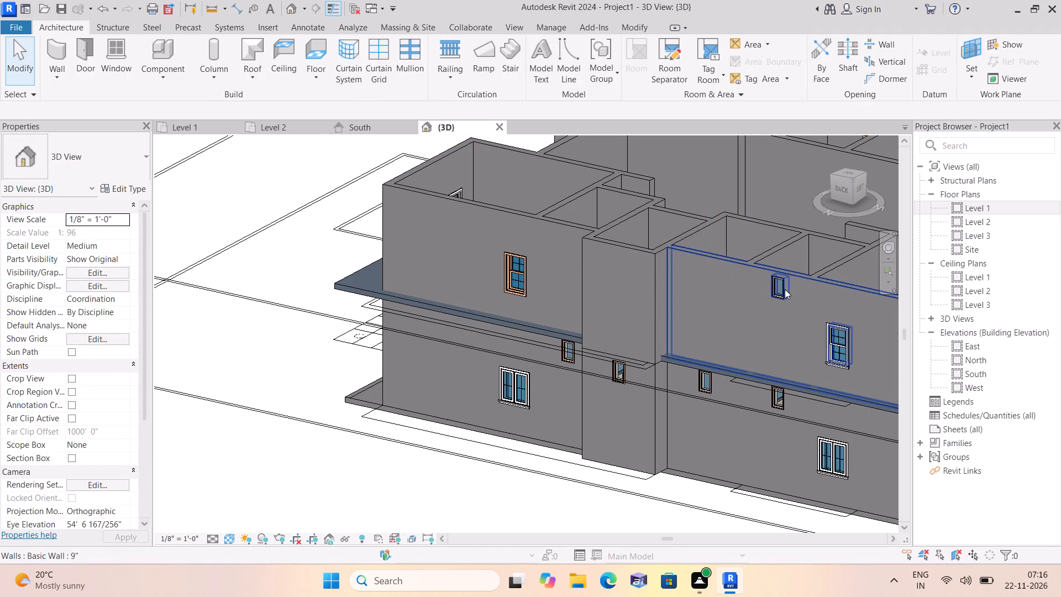
pyautogui.click(785, 289)
pyautogui.press('Delete')
# Inspect the windows and fixed ventilators on the house's outer faces in 3D, going around to the front and back to the rear.
pyautogui.scroll(-6, 729, 286)
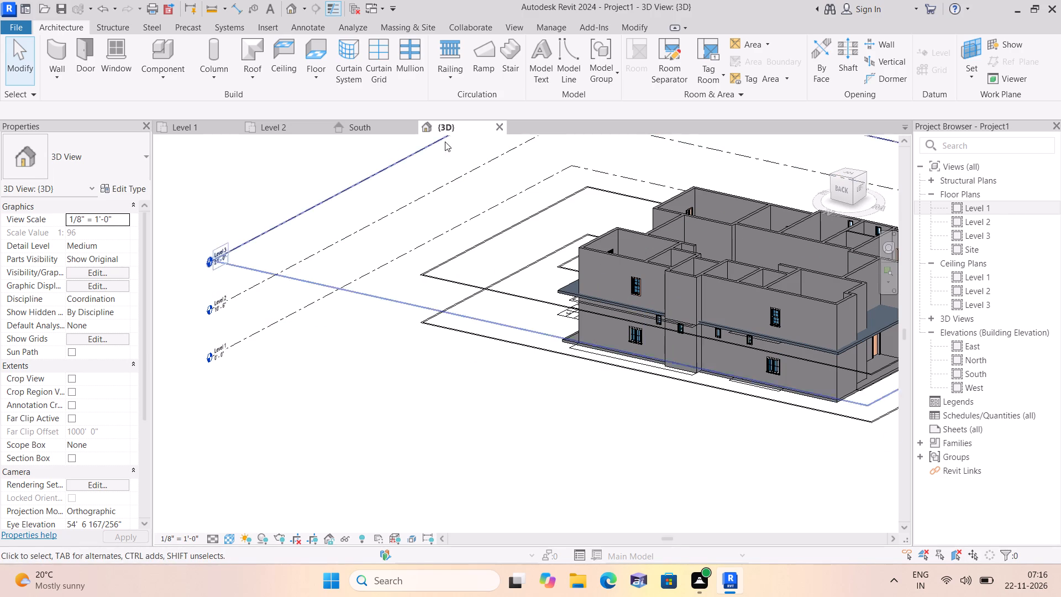
pyautogui.keyDown('shift'); pyautogui.moveTo(705, 431); pyautogui.dragTo(626, 438, button='middle'); pyautogui.keyUp('shift')
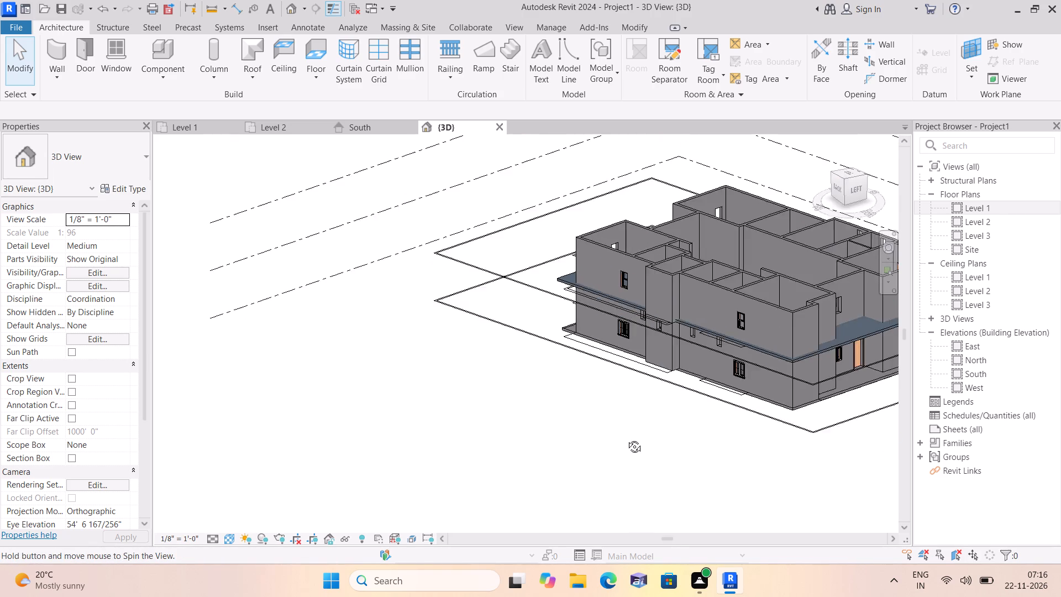
pyautogui.keyDown('shift'); pyautogui.moveTo(626, 438); pyautogui.dragTo(502, 425, button='middle'); pyautogui.keyUp('shift')
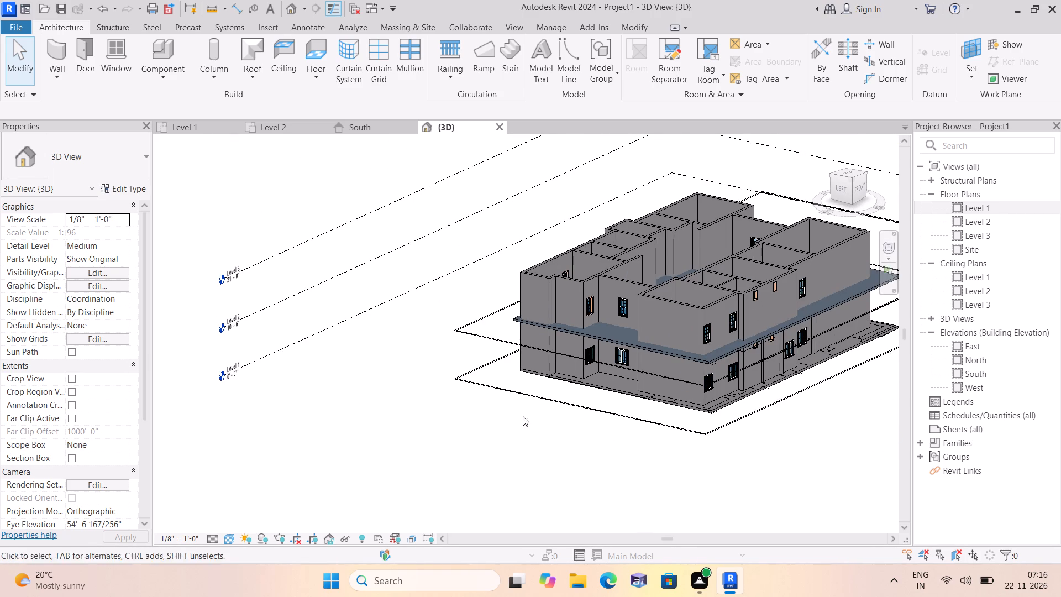
pyautogui.keyDown('shift'); pyautogui.moveTo(721, 395); pyautogui.dragTo(560, 420, button='middle'); pyautogui.keyUp('shift')
pyautogui.keyDown('shift'); pyautogui.scroll(-1, 716, 395); pyautogui.keyUp('shift')
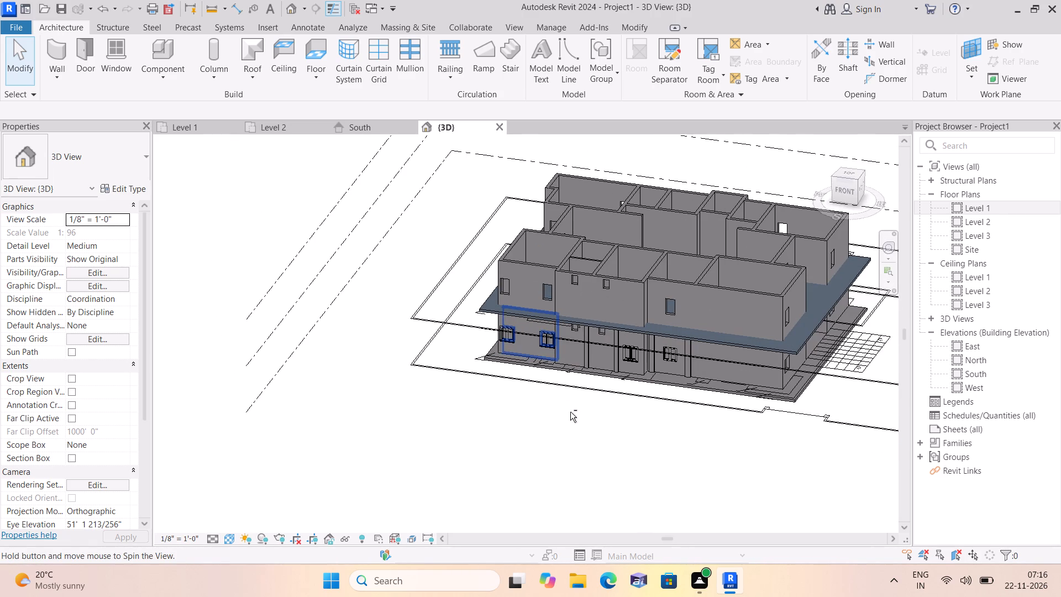
pyautogui.scroll(6, 587, 265)
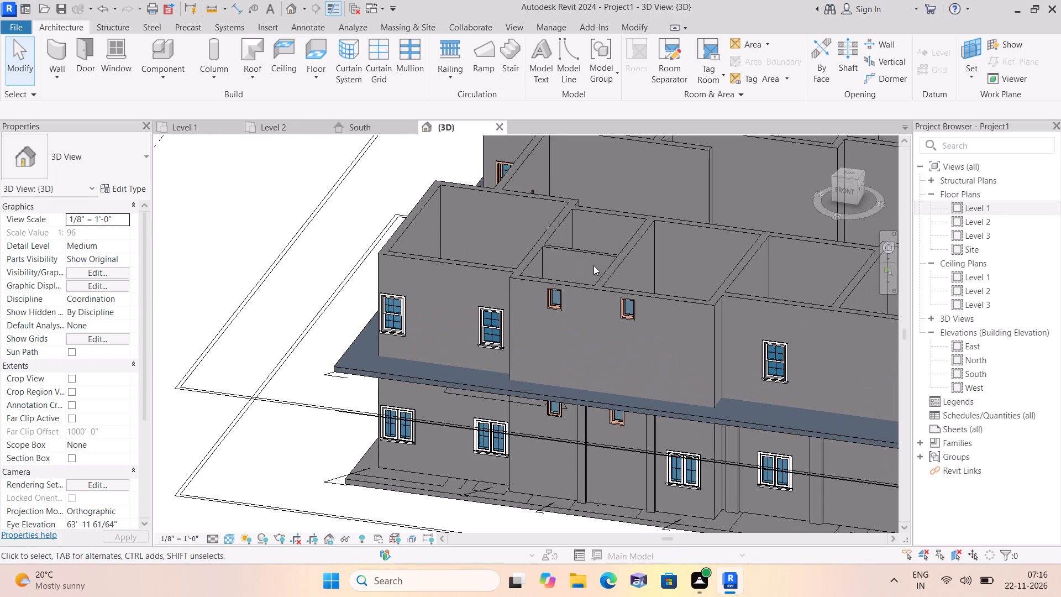
pyautogui.scroll(-3, 594, 303)
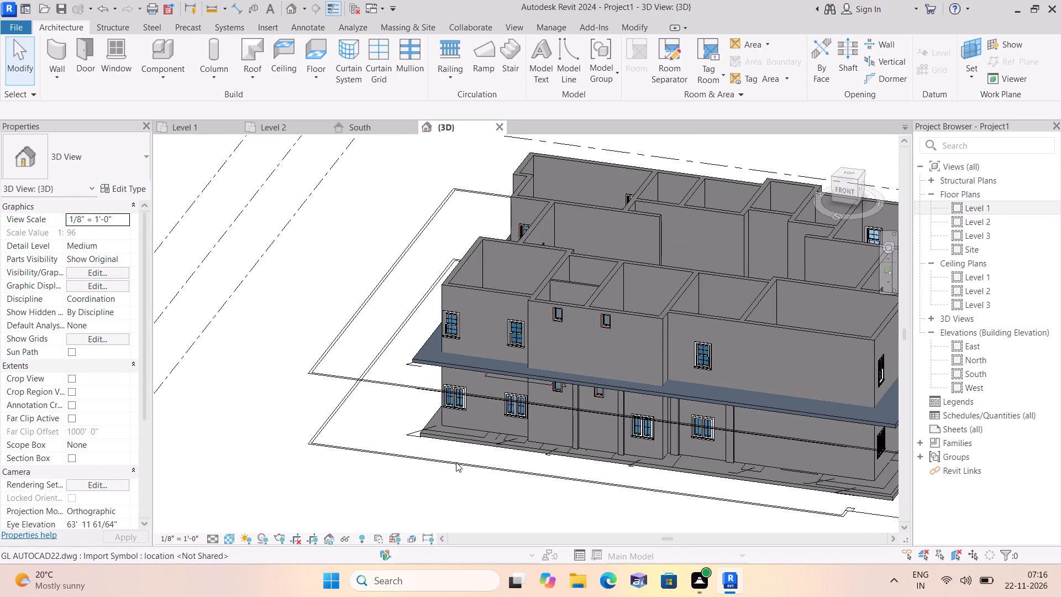
pyautogui.keyDown('shift'); pyautogui.moveTo(520, 488); pyautogui.dragTo(482, 476, button='middle'); pyautogui.keyUp('shift')
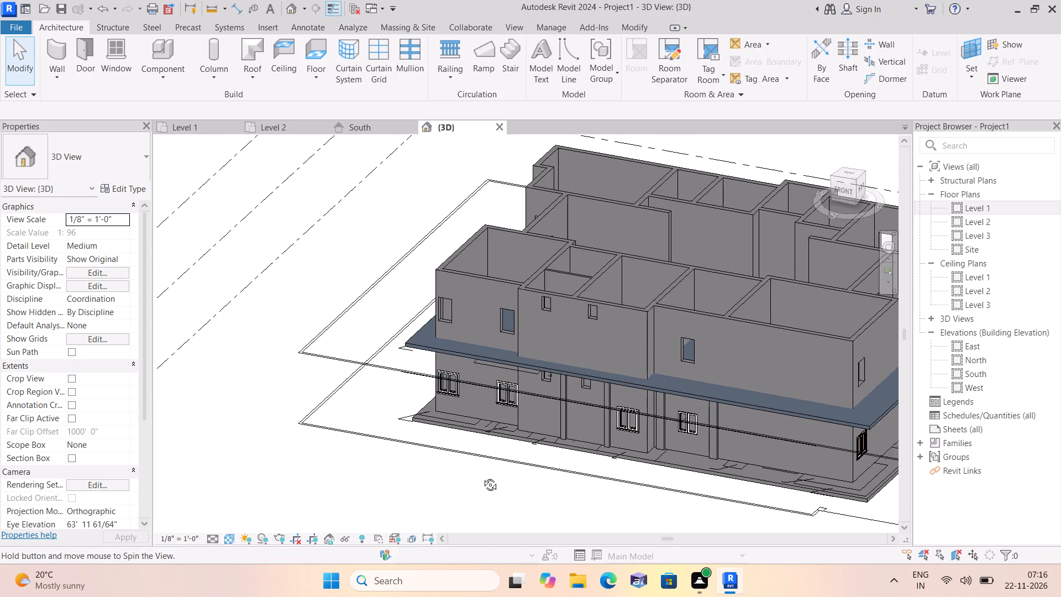
pyautogui.keyDown('shift'); pyautogui.moveTo(482, 476); pyautogui.dragTo(225, 365, button='middle'); pyautogui.keyUp('shift')
pyautogui.keyDown('shift'); pyautogui.moveTo(241, 366); pyautogui.dragTo(225, 365); pyautogui.keyUp('shift')
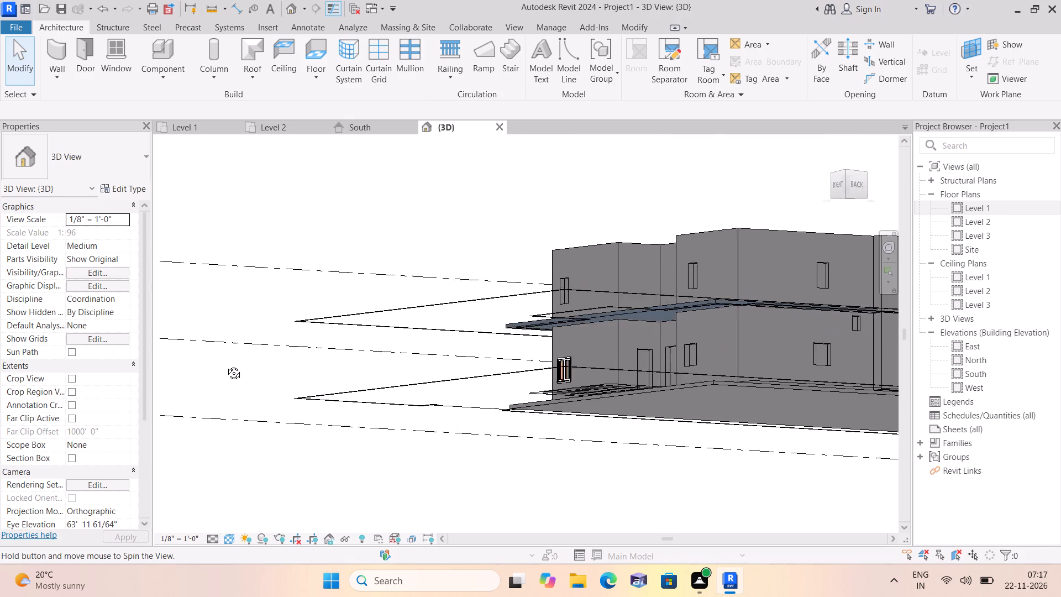
pyautogui.keyDown('shift'); pyautogui.moveTo(225, 365); pyautogui.dragTo(213, 365); pyautogui.keyUp('shift')
pyautogui.keyDown('shift'); pyautogui.moveTo(225, 365); pyautogui.dragTo(151, 387, button='middle'); pyautogui.keyUp('shift')
pyautogui.scroll(-2, 156, 391)
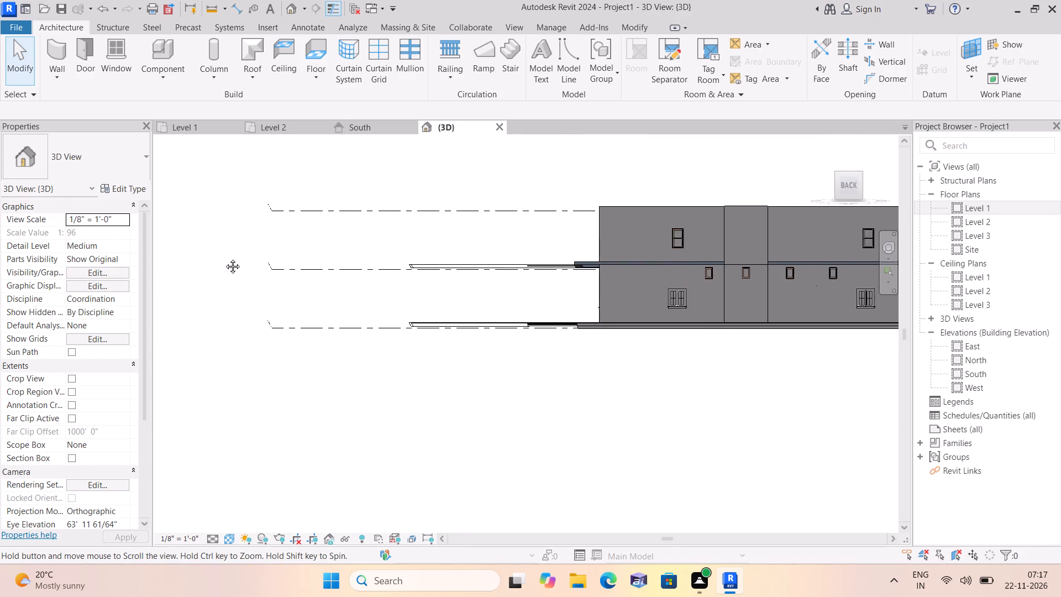
# Examine the Level 1 floor plan for V marks along both long sides, from the toilets to the washing area and kitchen.
pyautogui.click(189, 127)
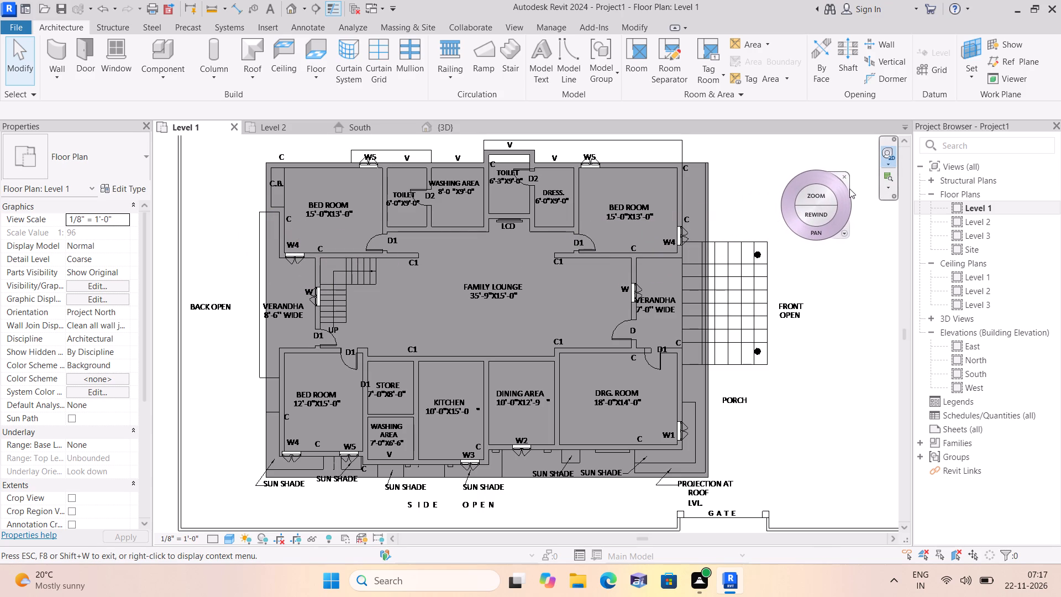
pyautogui.click(852, 186)
pyautogui.press('Escape')
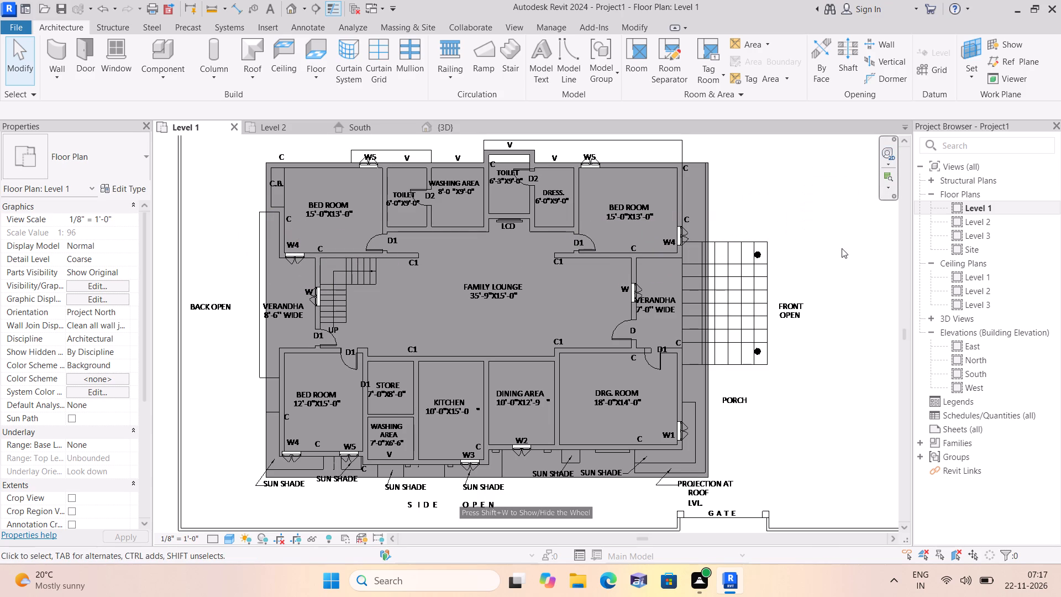
pyautogui.scroll(-1, 842, 249)
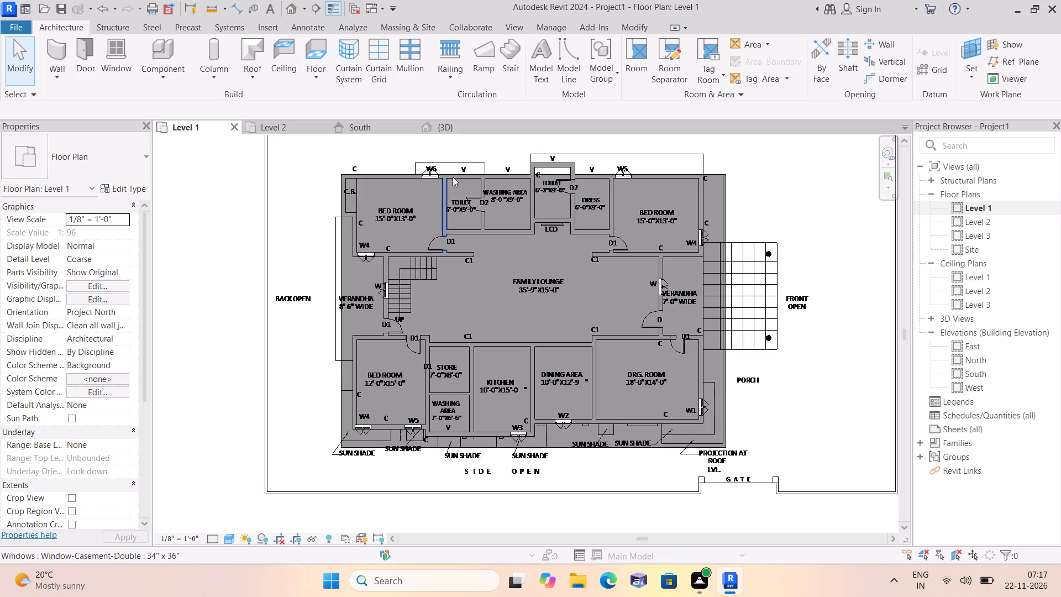
pyautogui.press('Escape')
pyautogui.scroll(2, 435, 184)
pyautogui.scroll(-1, 581, 219)
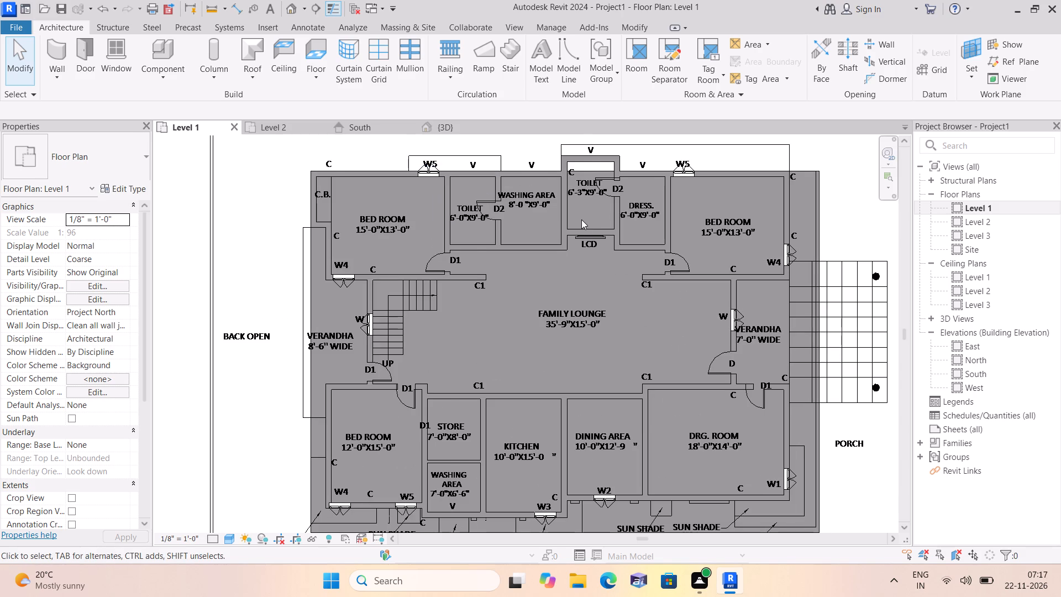
pyautogui.moveTo(593, 337); pyautogui.dragTo(574, 253, button='middle')
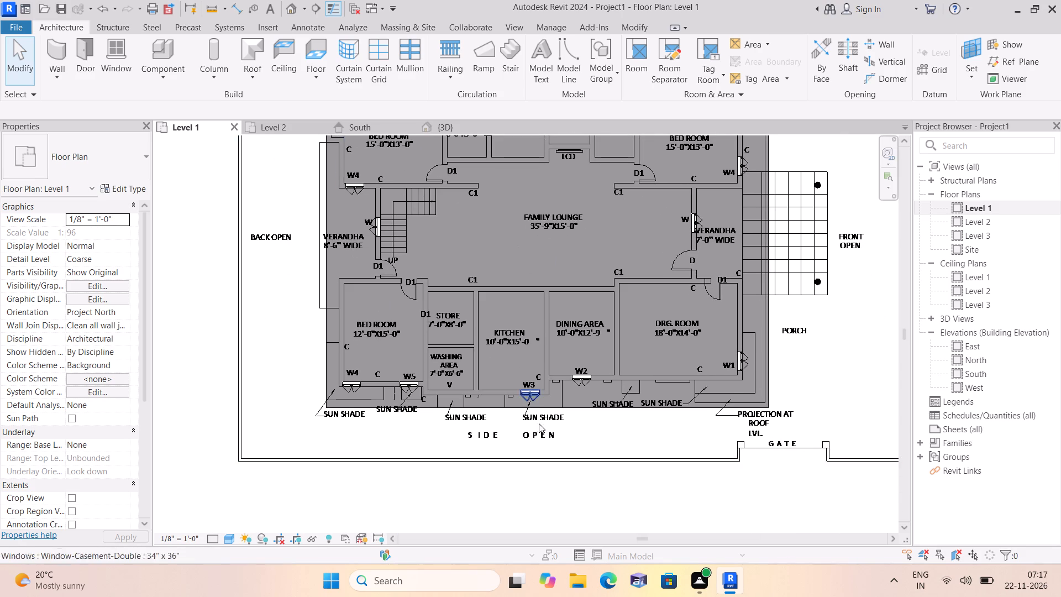
pyautogui.scroll(3, 434, 407)
pyautogui.scroll(-1, 434, 407)
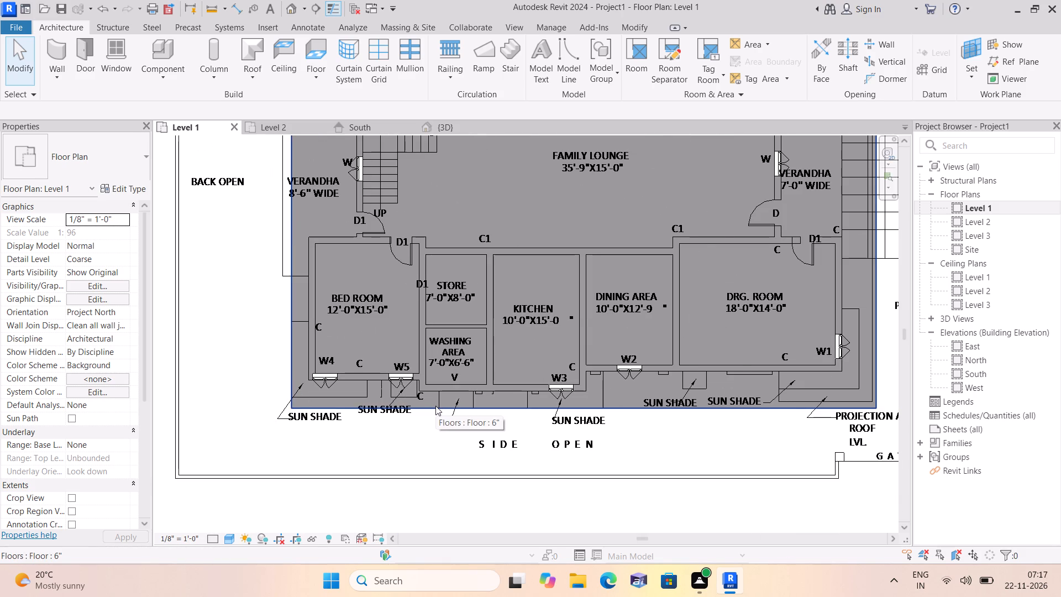
pyautogui.scroll(-1, 435, 406)
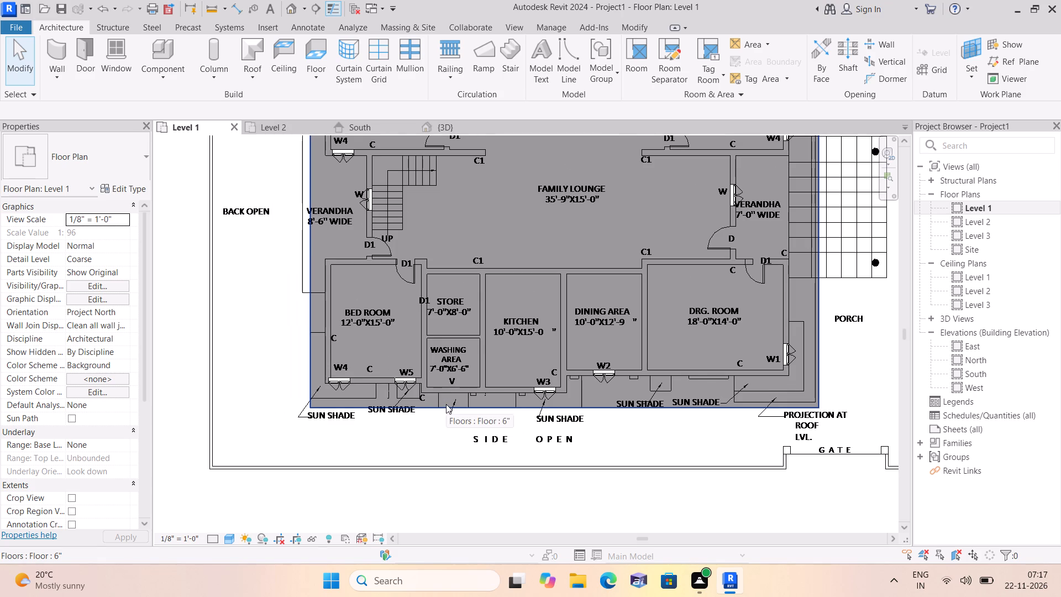
pyautogui.scroll(-2, 446, 404)
pyautogui.moveTo(471, 329); pyautogui.dragTo(463, 389, button='middle')
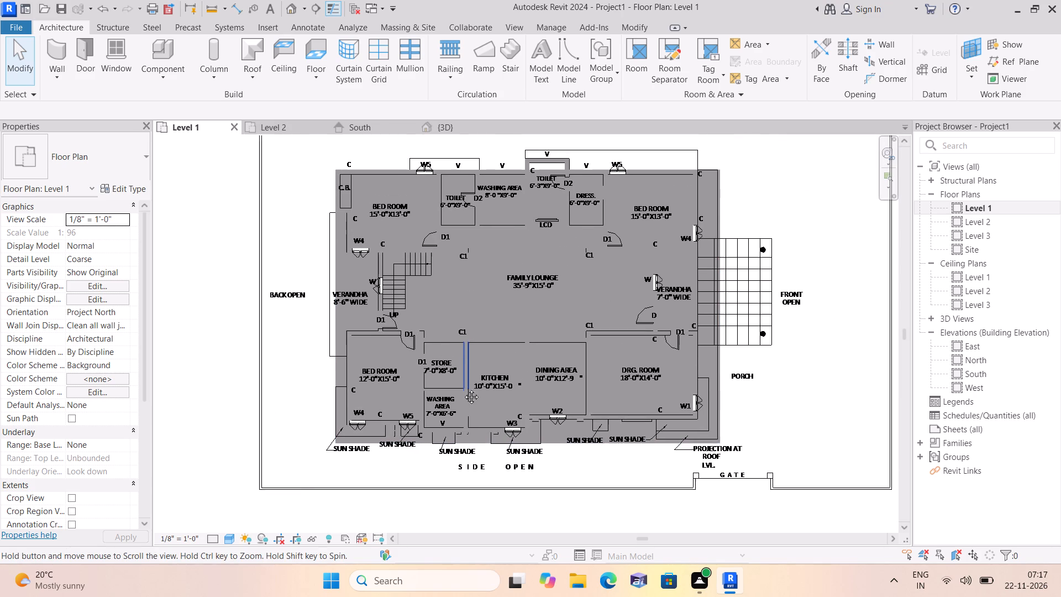
pyautogui.moveTo(463, 389); pyautogui.dragTo(463, 391, button='middle')
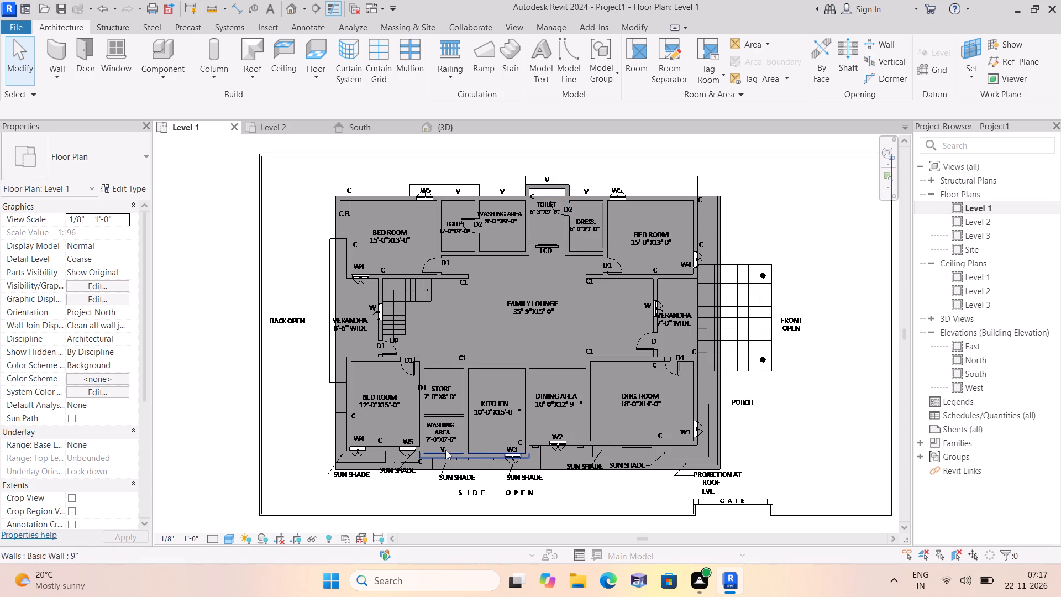
# Compare the Level 1 plan's V marks with the 3D model, focusing on the store, washing area and kitchen side.
pyautogui.click(459, 132)
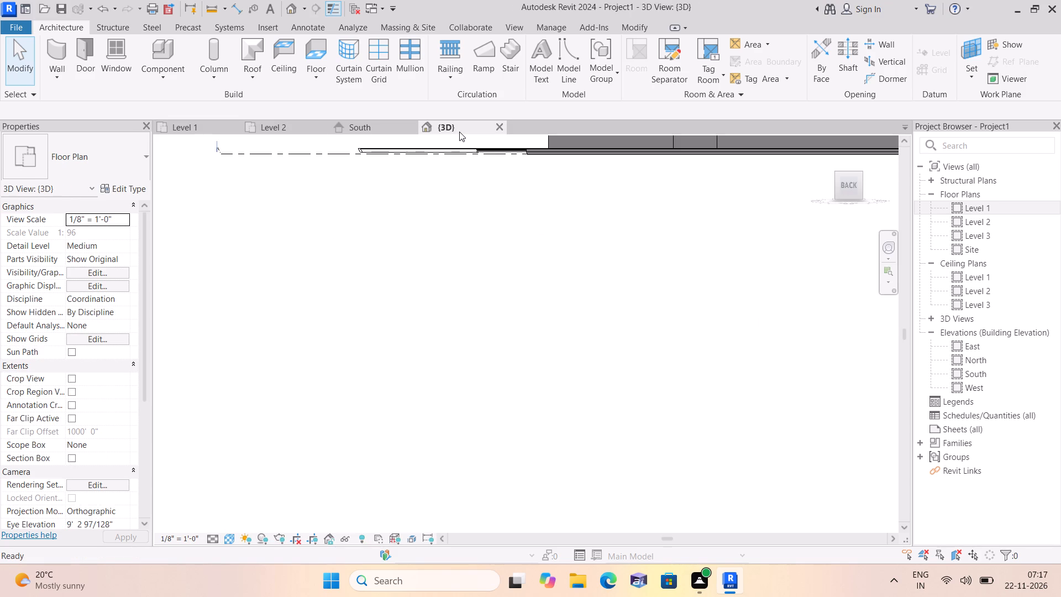
pyautogui.click(188, 130)
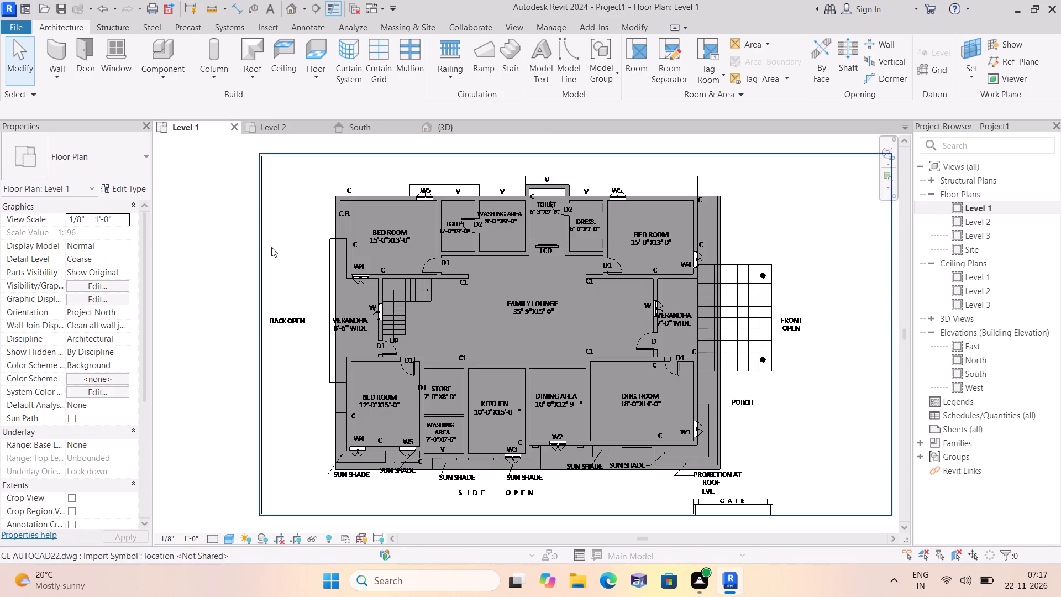
pyautogui.scroll(2, 432, 196)
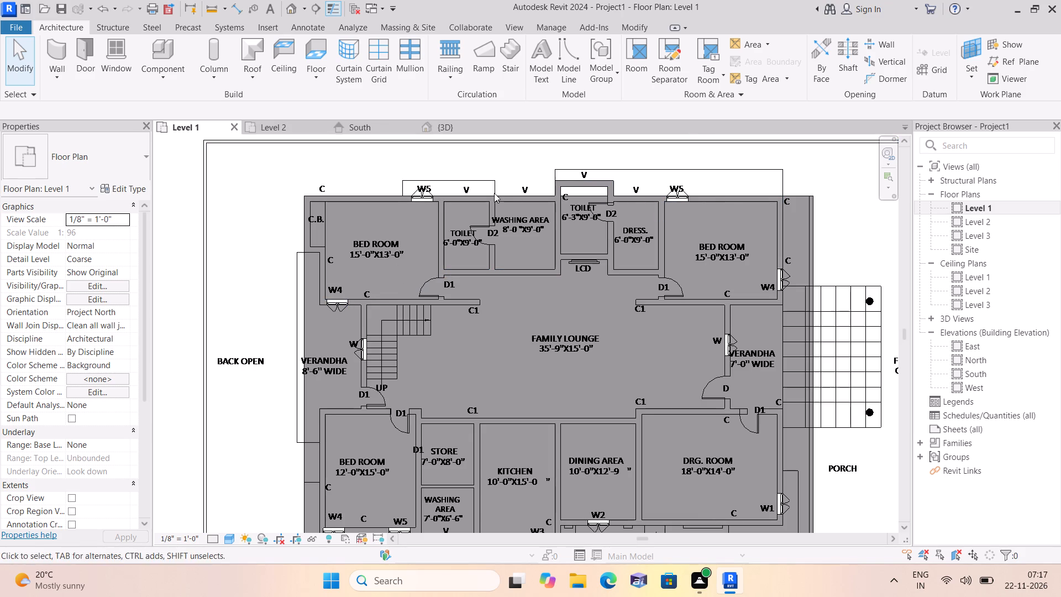
pyautogui.click(448, 129)
pyautogui.scroll(-6, 448, 129)
pyautogui.scroll(-1, 501, 290)
pyautogui.scroll(2, 555, 246)
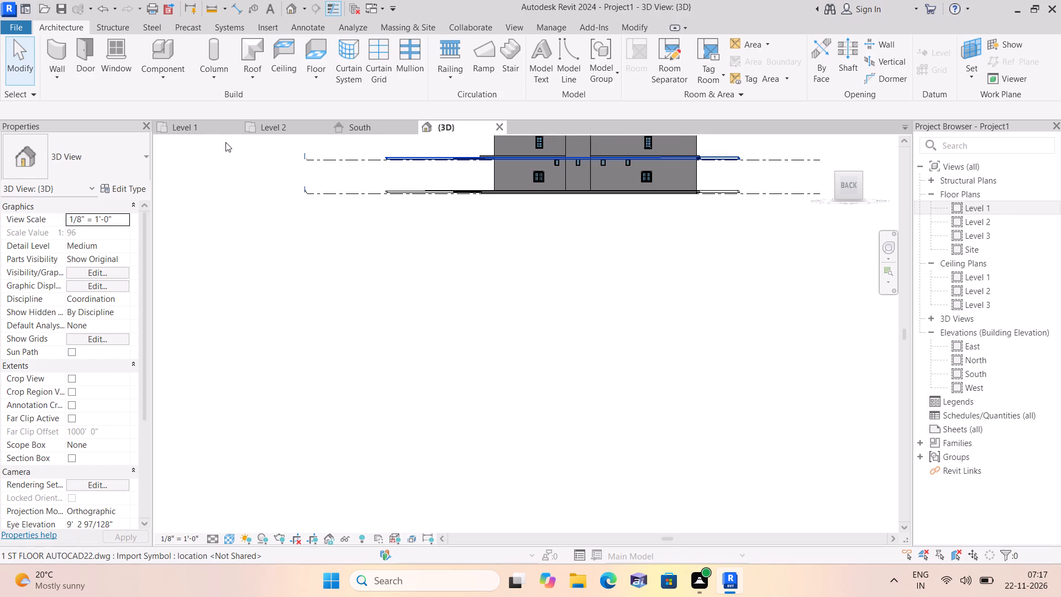
pyautogui.click(196, 132)
pyautogui.scroll(-1, 407, 327)
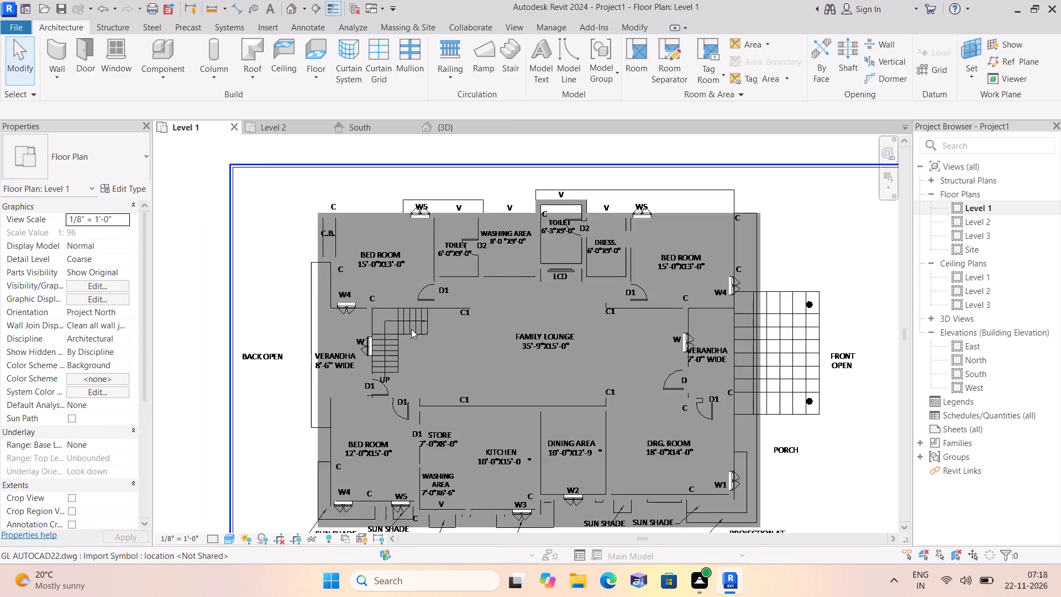
pyautogui.scroll(-1, 411, 329)
pyautogui.moveTo(440, 367); pyautogui.dragTo(403, 274, button='middle')
pyautogui.scroll(2, 374, 384)
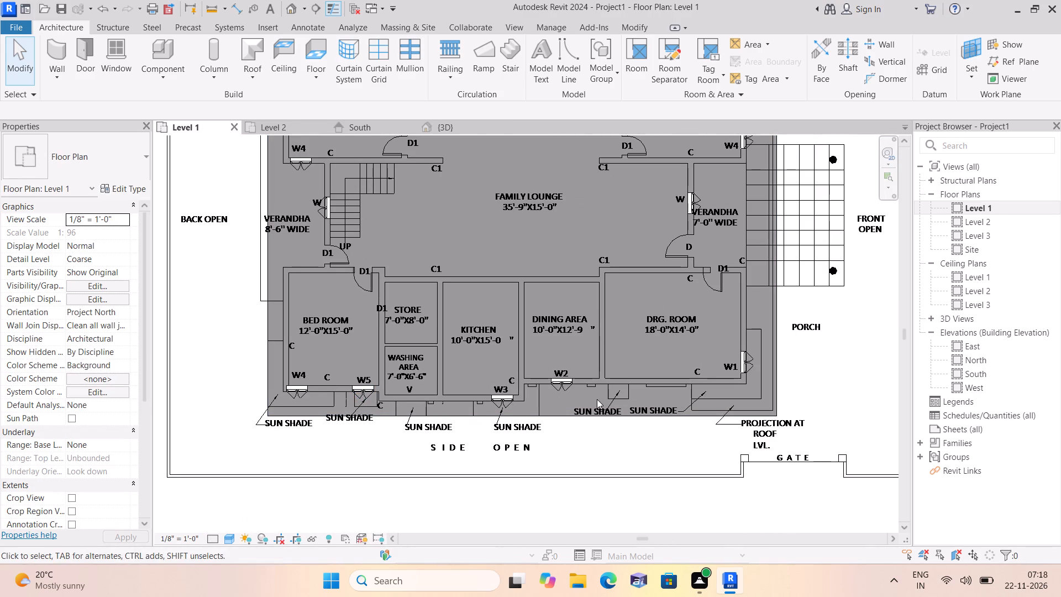
# Delete the Level 1 Fixed 16" x 24" window on the front face at the kitchen wall, beside the W3 window.
pyautogui.click(457, 129)
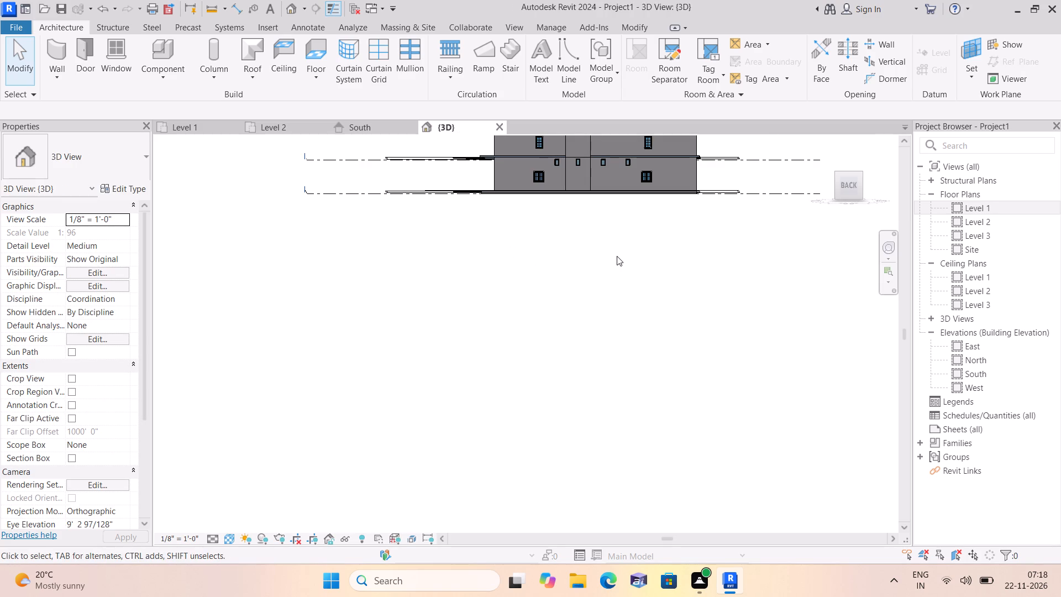
pyautogui.keyDown('shift'); pyautogui.moveTo(618, 259); pyautogui.dragTo(479, 295, button='middle'); pyautogui.keyUp('shift')
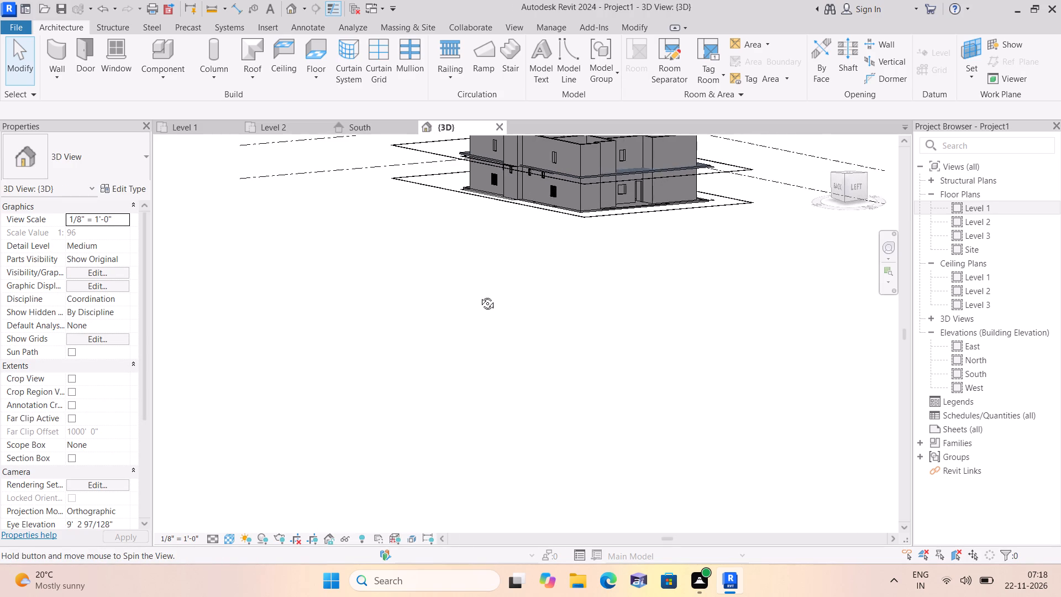
pyautogui.keyDown('shift'); pyautogui.moveTo(479, 295); pyautogui.dragTo(273, 303, button='middle'); pyautogui.keyUp('shift')
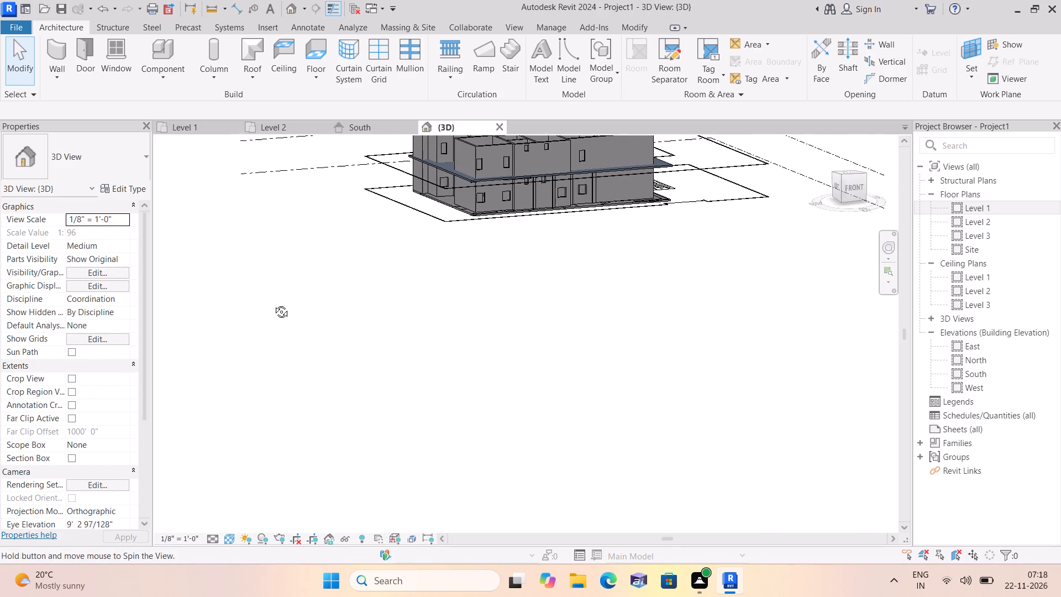
pyautogui.keyDown('shift'); pyautogui.moveTo(273, 303); pyautogui.dragTo(271, 303, button='middle'); pyautogui.keyUp('shift')
pyautogui.scroll(6, 554, 203)
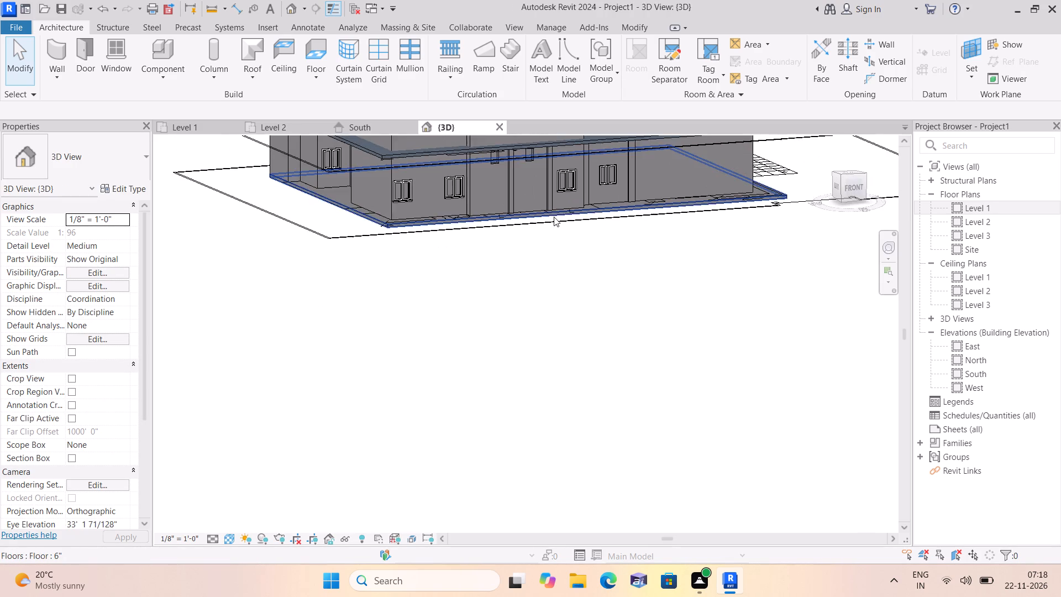
pyautogui.scroll(1, 554, 217)
pyautogui.moveTo(554, 217); pyautogui.dragTo(508, 373, button='middle')
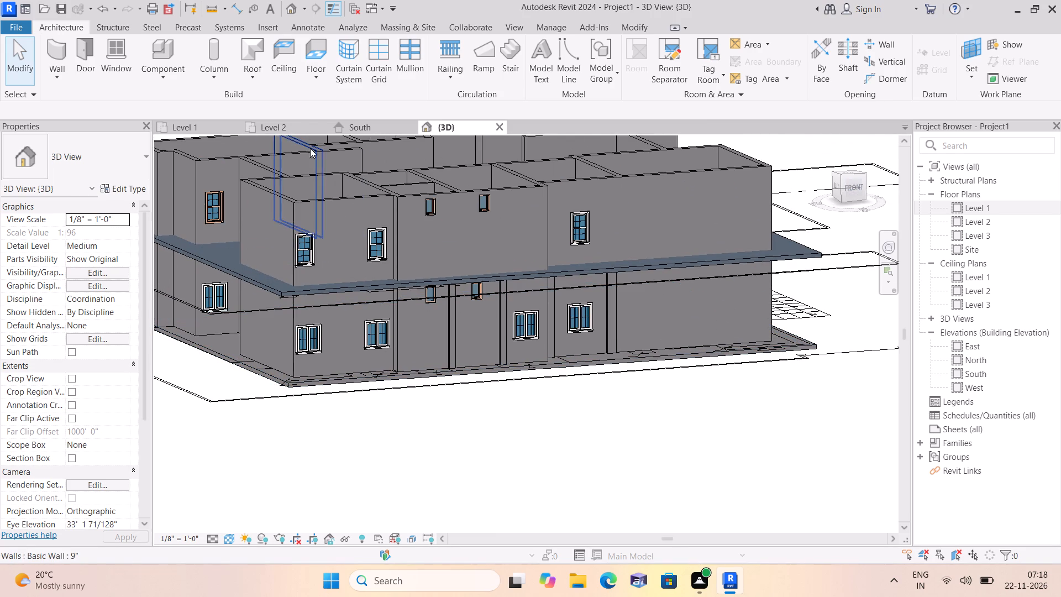
pyautogui.click(191, 130)
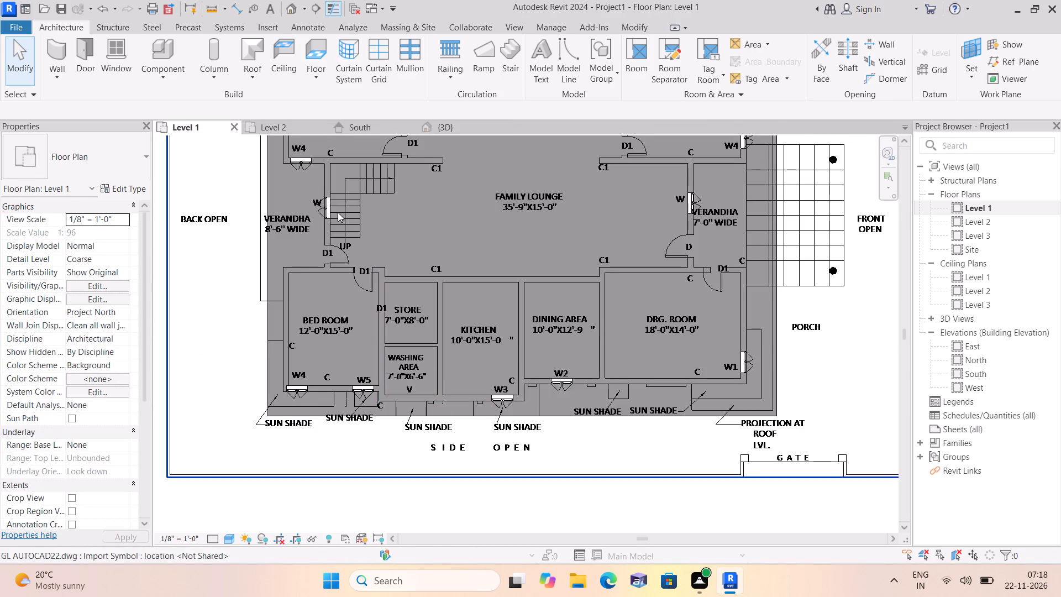
pyautogui.click(445, 128)
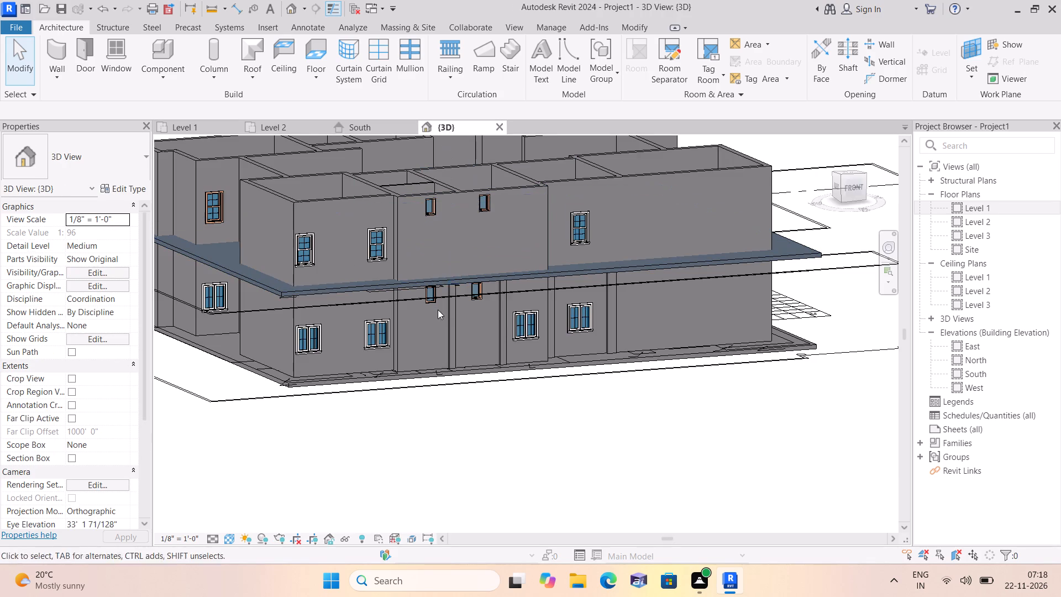
pyautogui.click(477, 299)
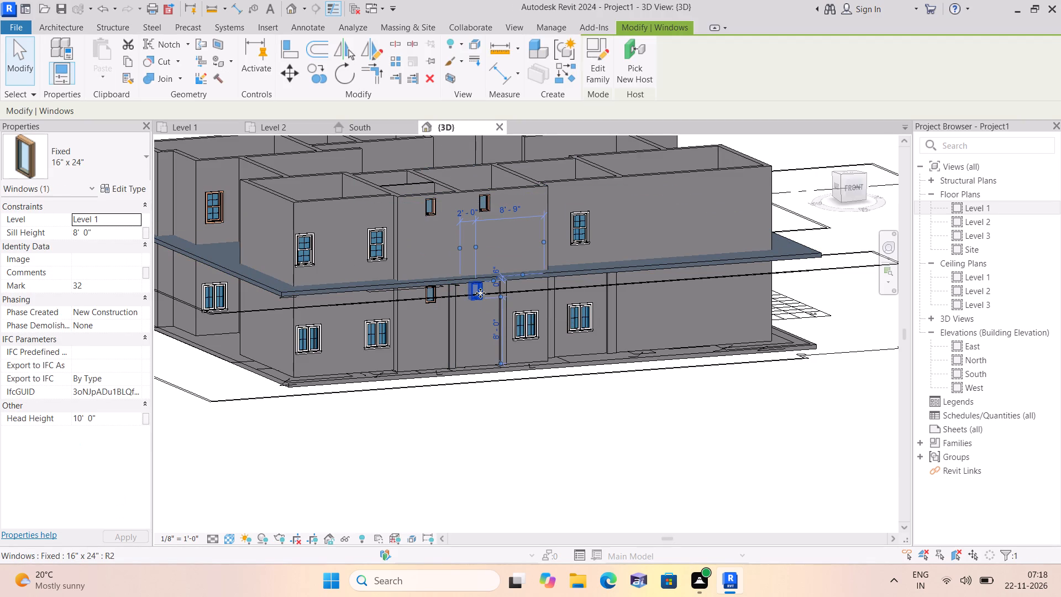
pyautogui.press('Delete')
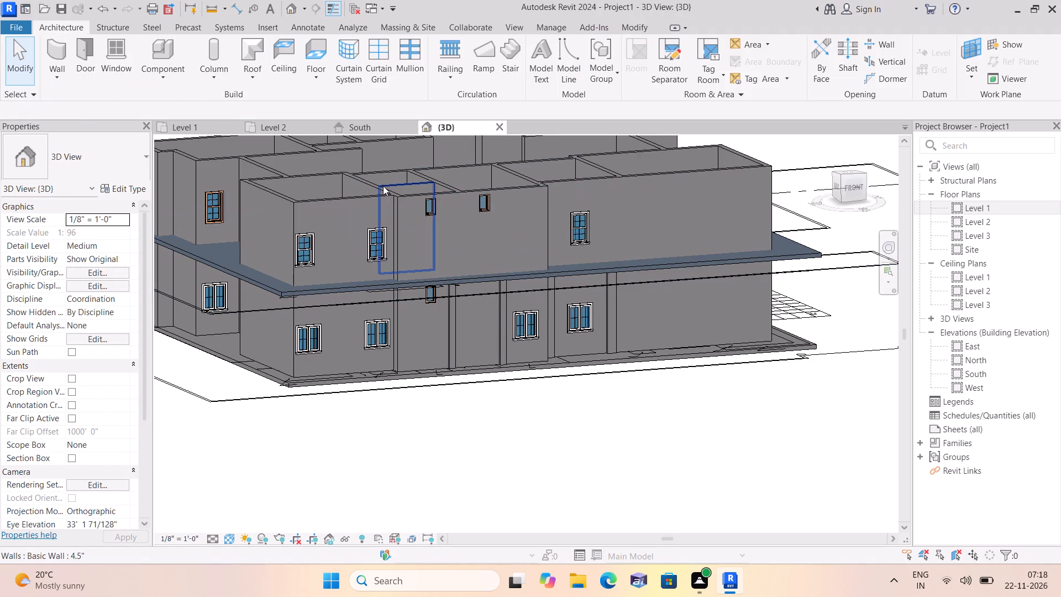
# Compare the Level 1 plan with the 3D model's outer faces from the back to the porch side, and view the South elevation.
pyautogui.click(182, 125)
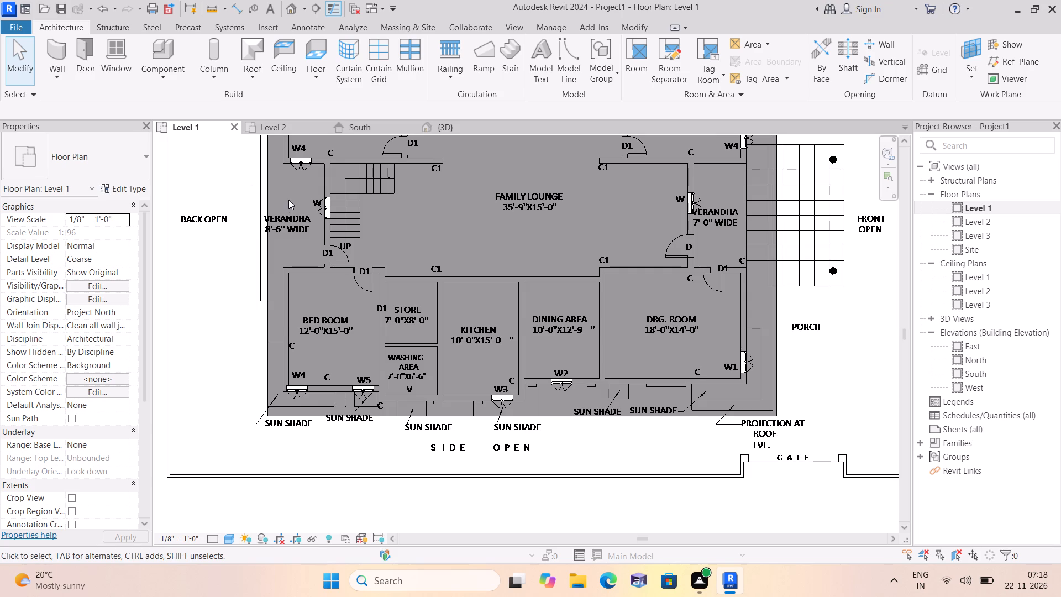
pyautogui.scroll(-1, 291, 206)
pyautogui.moveTo(519, 323); pyautogui.dragTo(528, 378, button='middle')
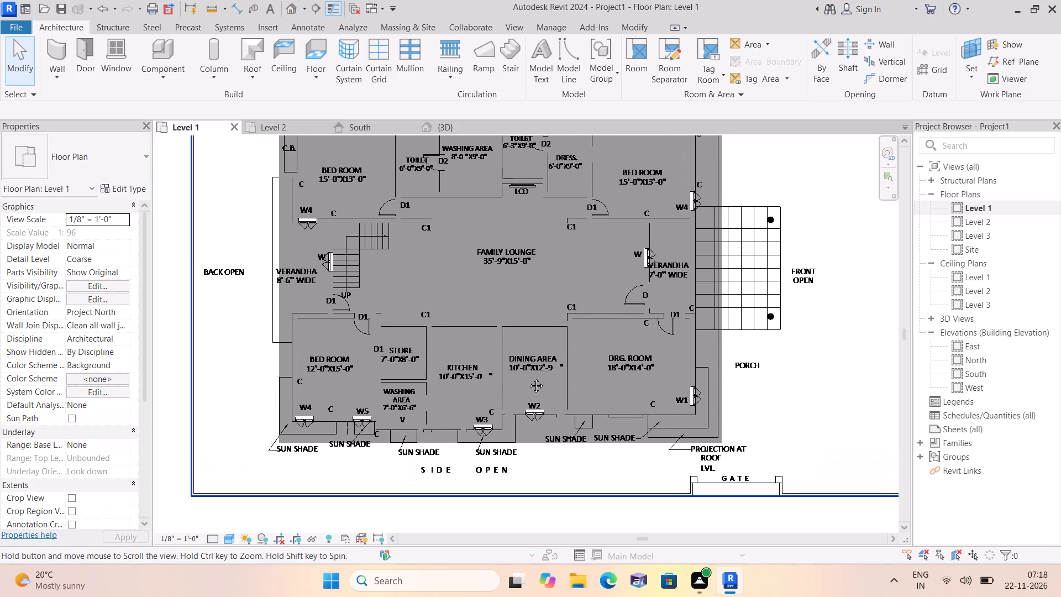
pyautogui.moveTo(528, 378); pyautogui.dragTo(528, 378, button='middle')
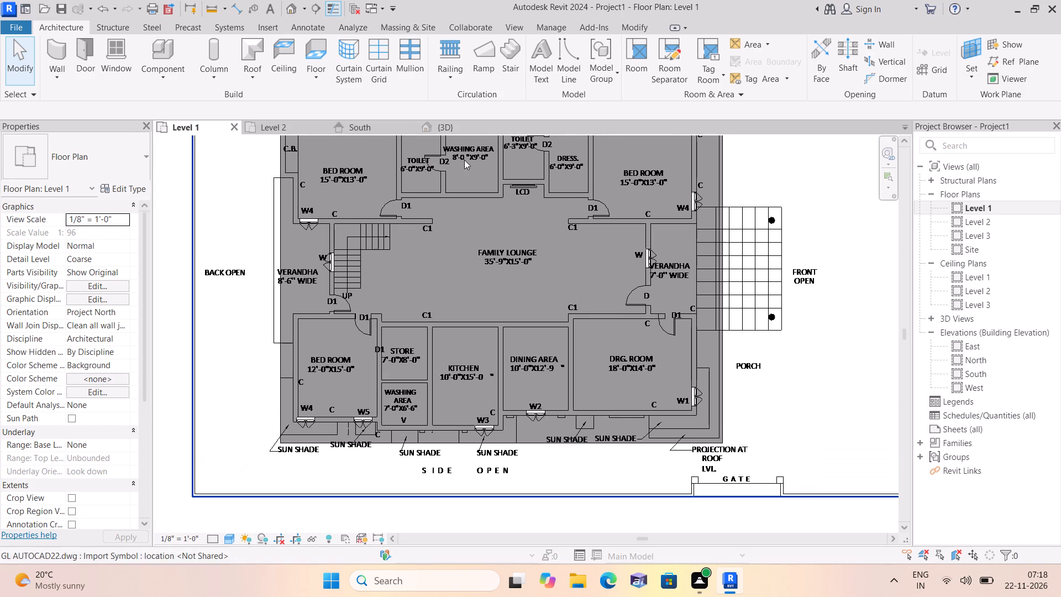
pyautogui.click(449, 132)
pyautogui.scroll(-2, 633, 312)
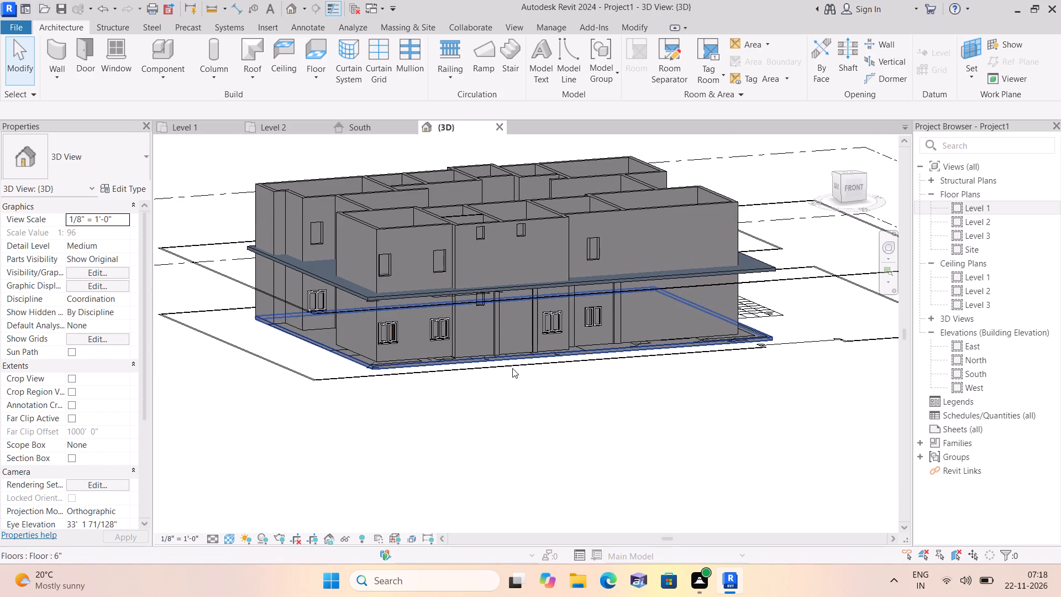
pyautogui.keyDown('shift'); pyautogui.moveTo(346, 478); pyautogui.dragTo(504, 486, button='middle'); pyautogui.keyUp('shift')
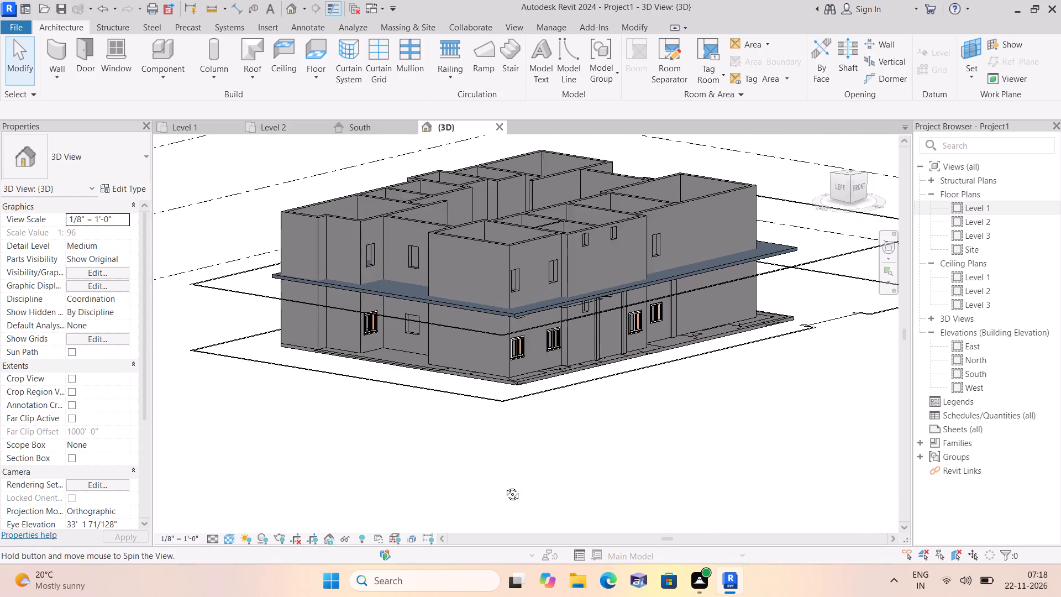
pyautogui.keyDown('shift'); pyautogui.moveTo(504, 486); pyautogui.dragTo(713, 483, button='middle'); pyautogui.keyUp('shift')
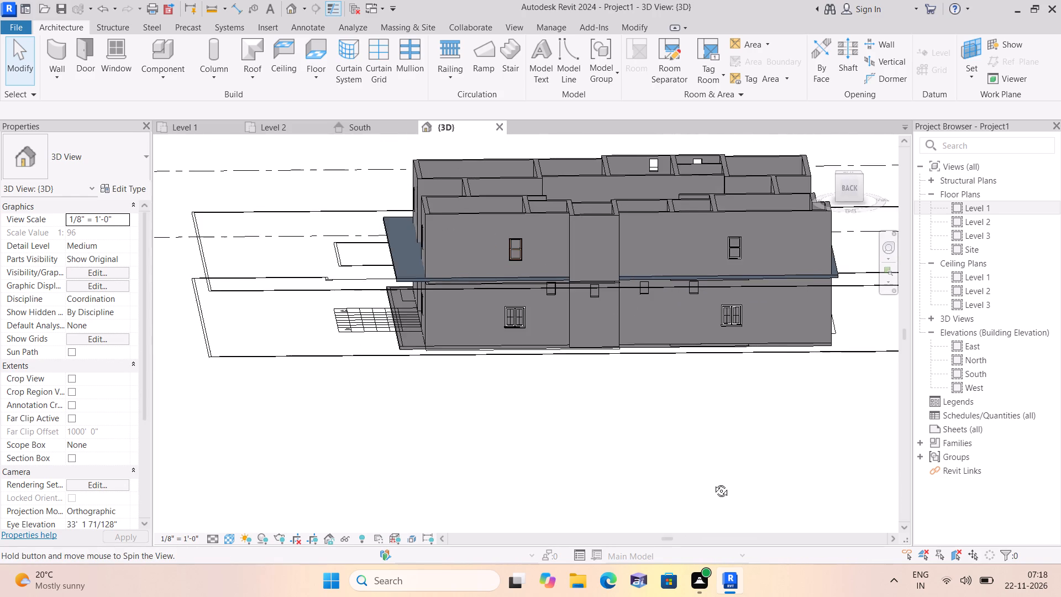
pyautogui.keyDown('shift'); pyautogui.moveTo(713, 483); pyautogui.dragTo(859, 464, button='middle'); pyautogui.keyUp('shift')
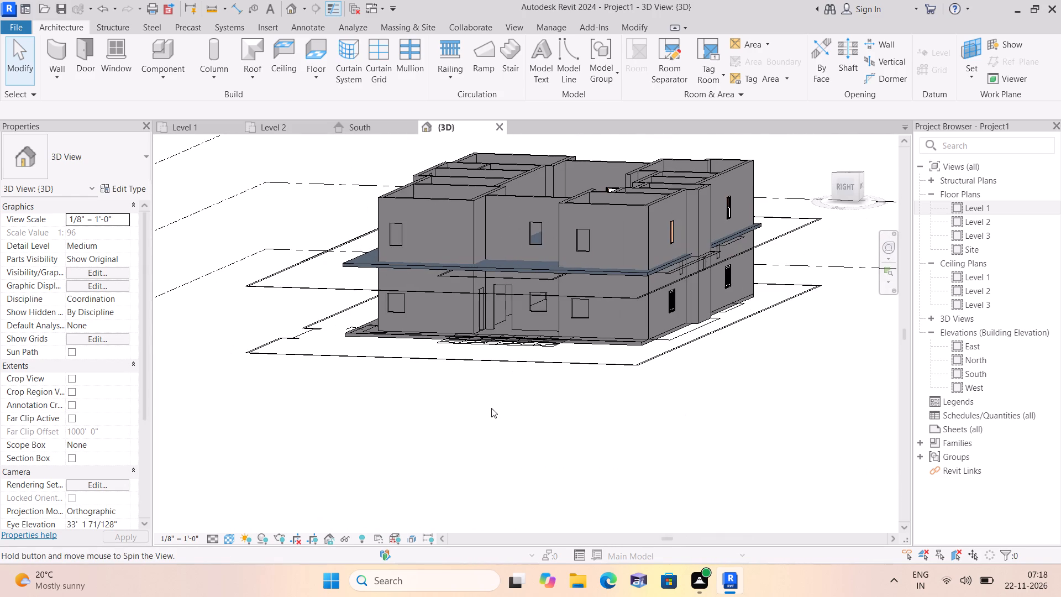
pyautogui.scroll(2, 493, 414)
pyautogui.scroll(2, 540, 400)
pyautogui.moveTo(538, 400); pyautogui.dragTo(530, 404, button='middle')
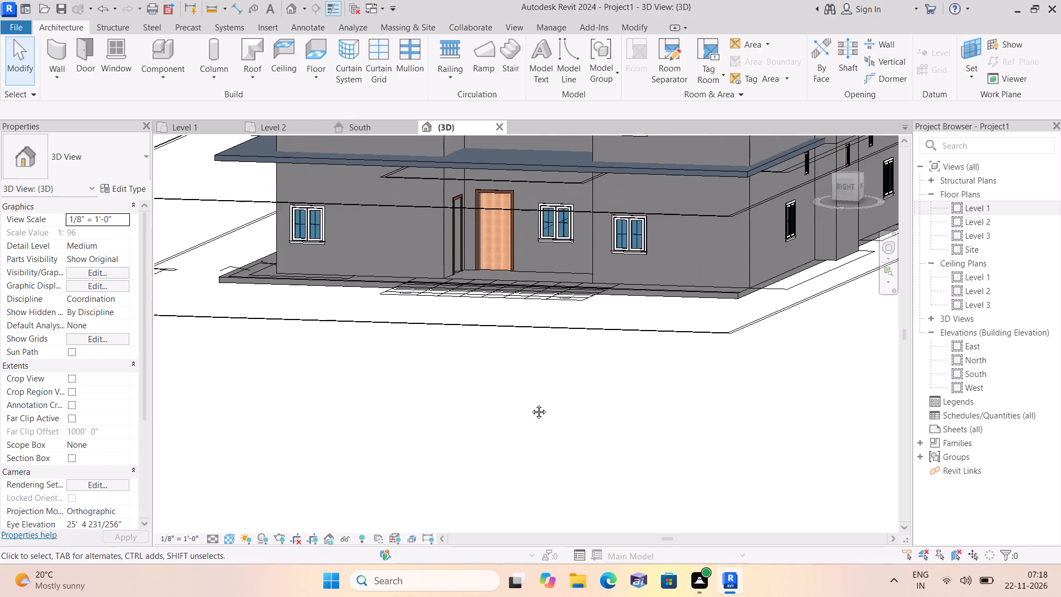
pyautogui.moveTo(530, 404); pyautogui.dragTo(490, 495, button='middle')
pyautogui.scroll(-1, 477, 469)
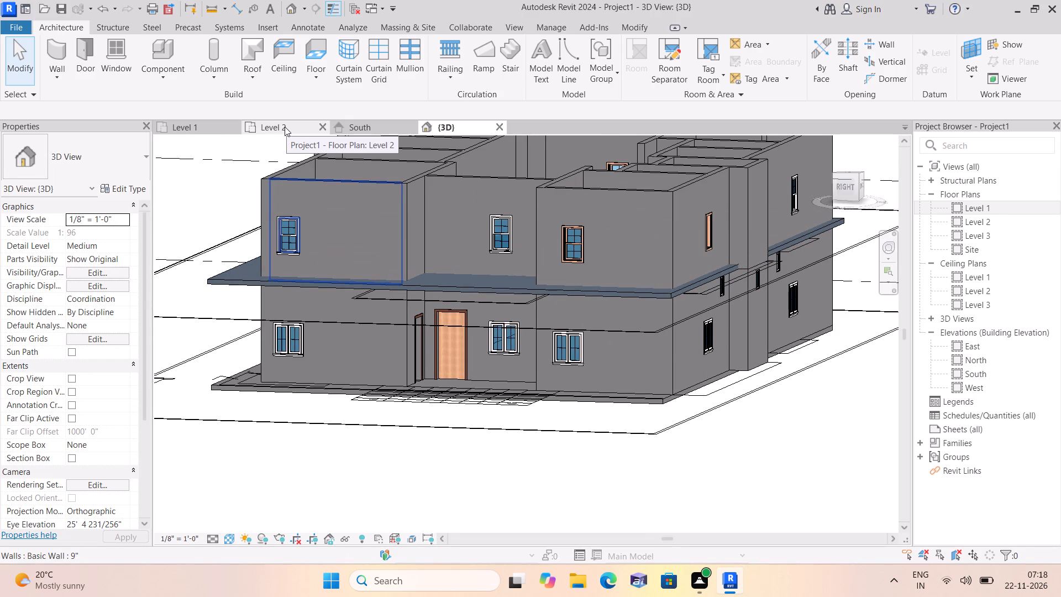
pyautogui.scroll(-2, 512, 336)
pyautogui.scroll(2, 693, 412)
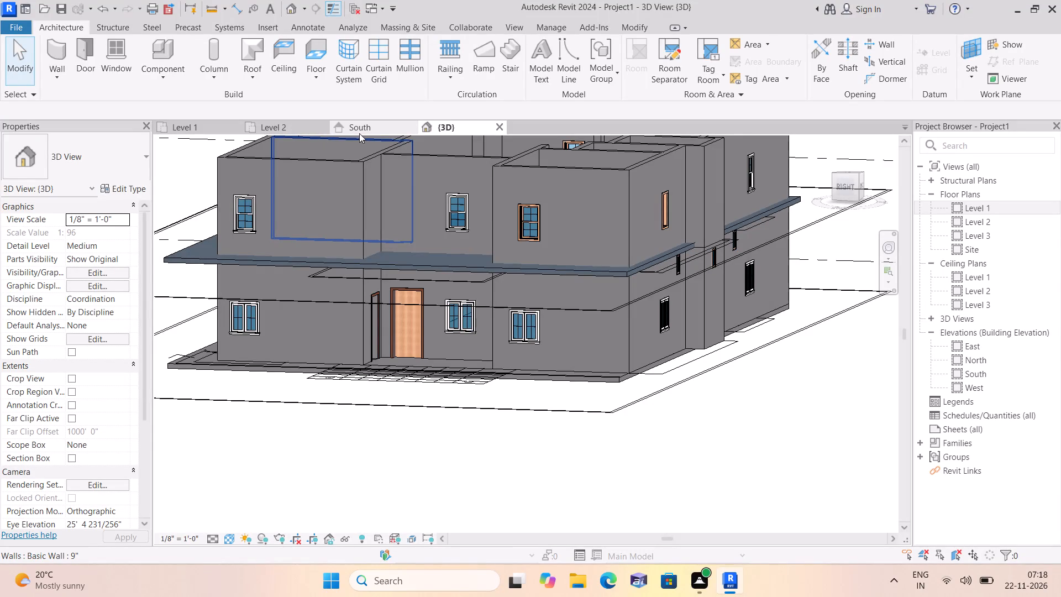
pyautogui.click(362, 128)
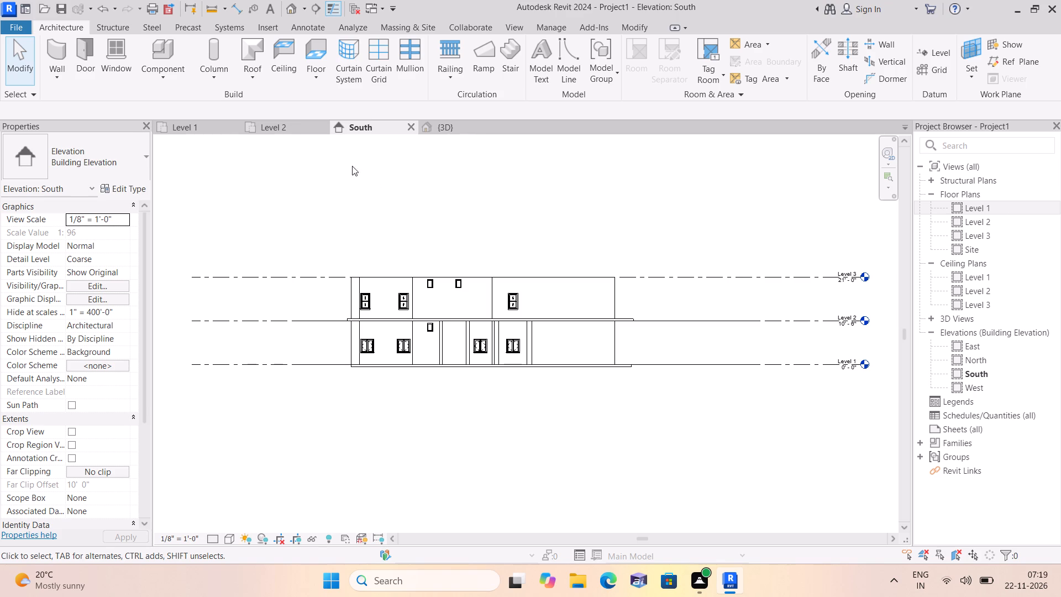
# Place Single-Flush 36" x 80" doors on Level 2 at the 15'-0"X13'-0" bedroom's D mark and the toilet's D2 mark.
pyautogui.click(274, 130)
pyautogui.scroll(-1, 304, 215)
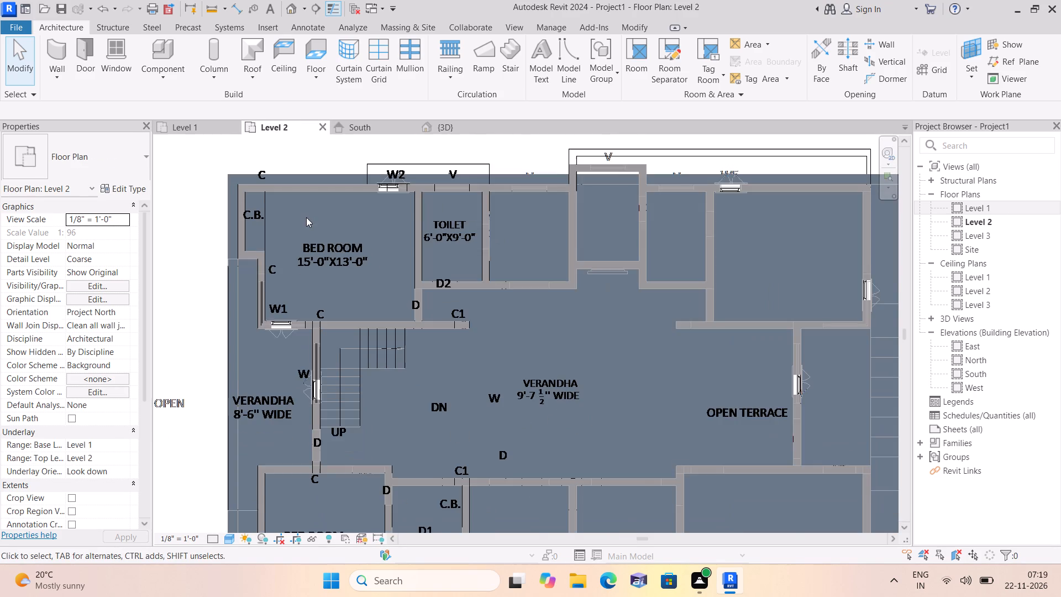
pyautogui.scroll(-1, 306, 217)
pyautogui.click(78, 72)
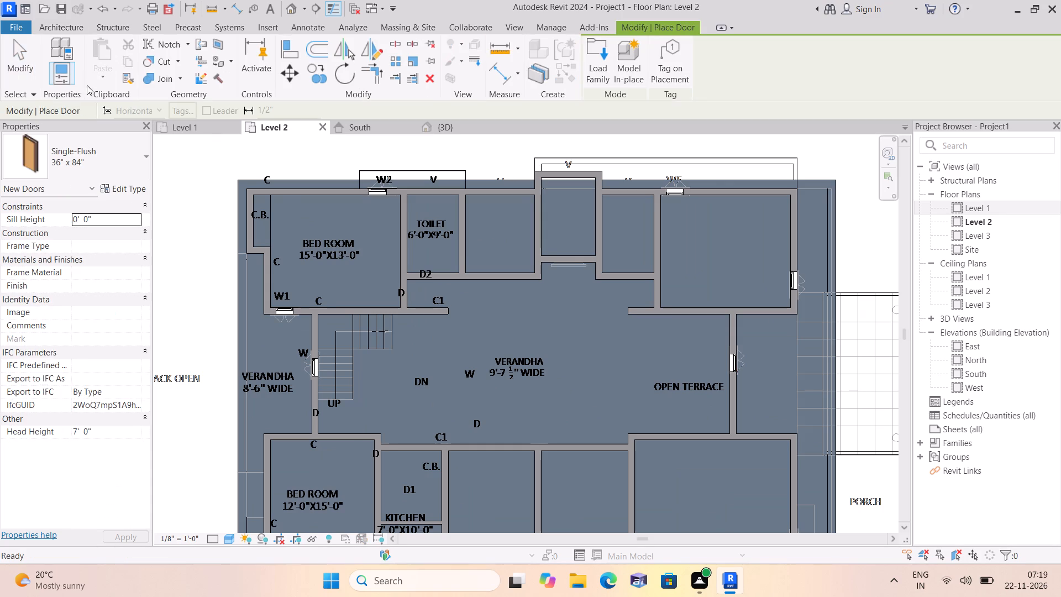
pyautogui.click(145, 154)
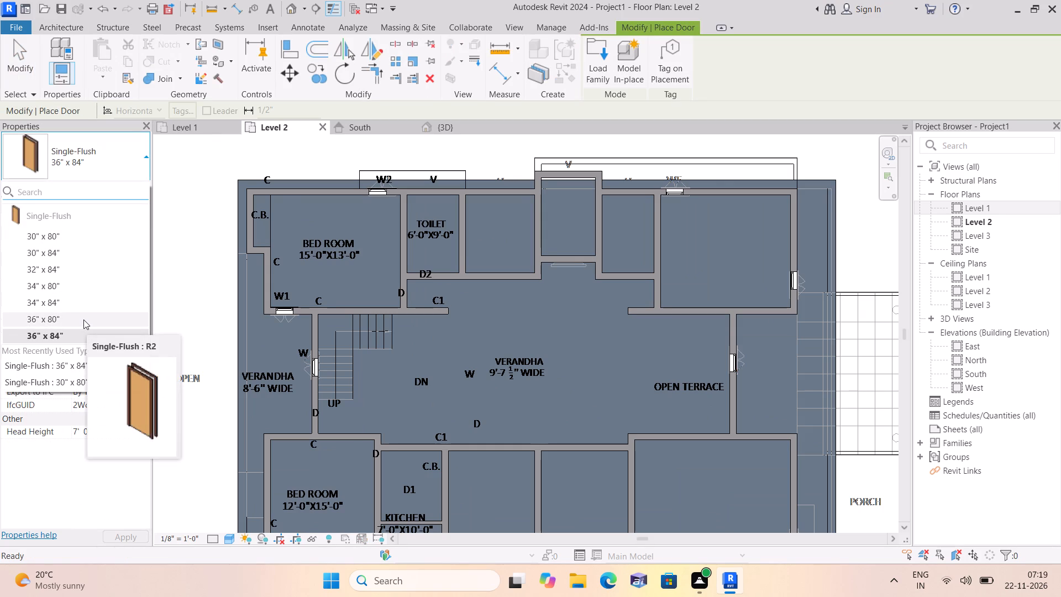
pyautogui.click(83, 320)
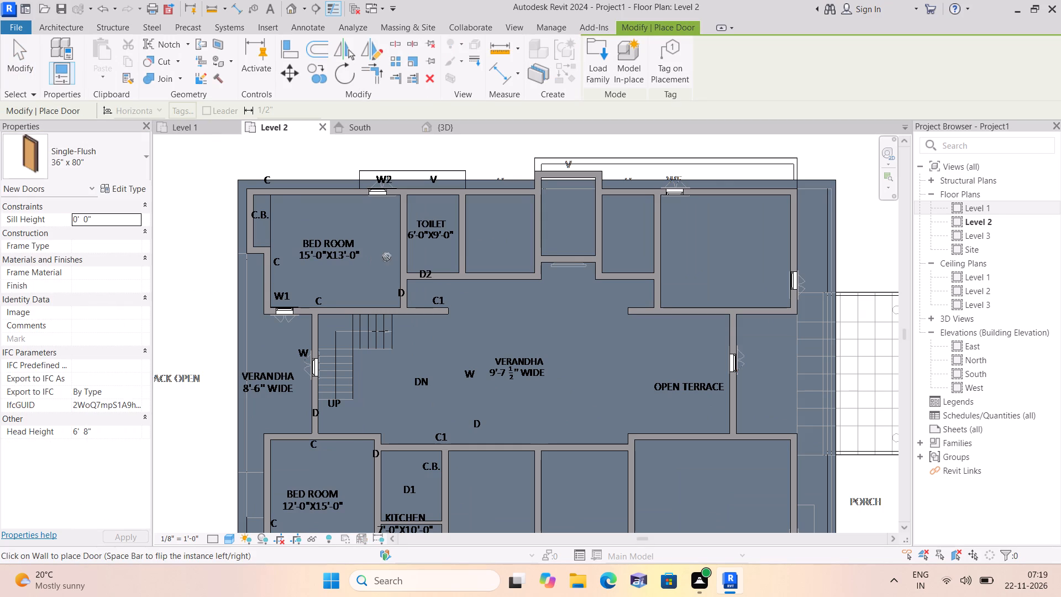
pyautogui.click(400, 291)
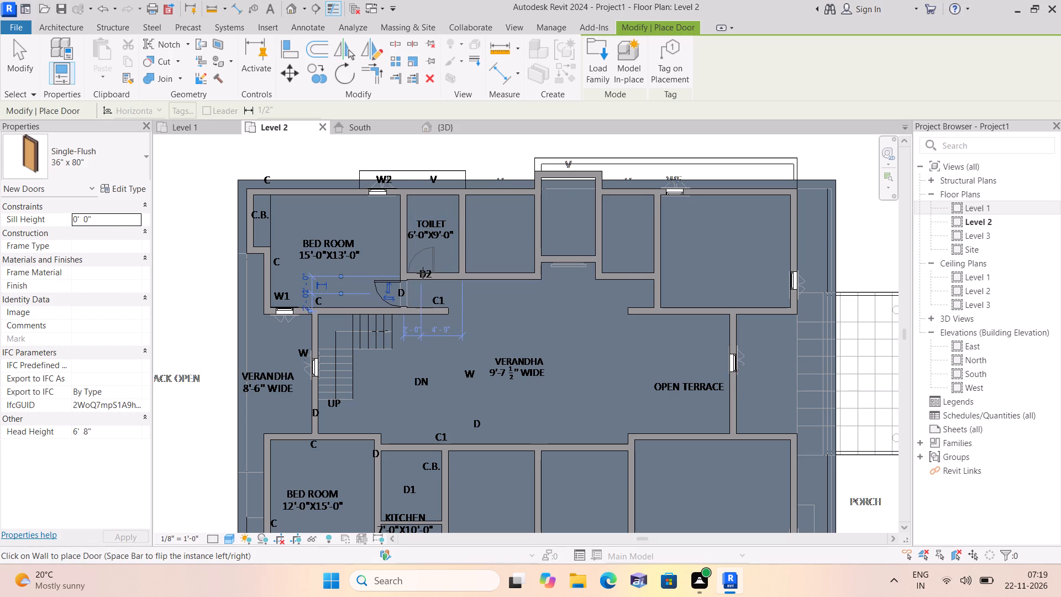
pyautogui.click(423, 273)
# Place a Single-Flush 36" x 80" door at the D mark in the wall between the Level 2 12'-0"X15'-0" bedroom and kitchen.
pyautogui.scroll(-1, 423, 273)
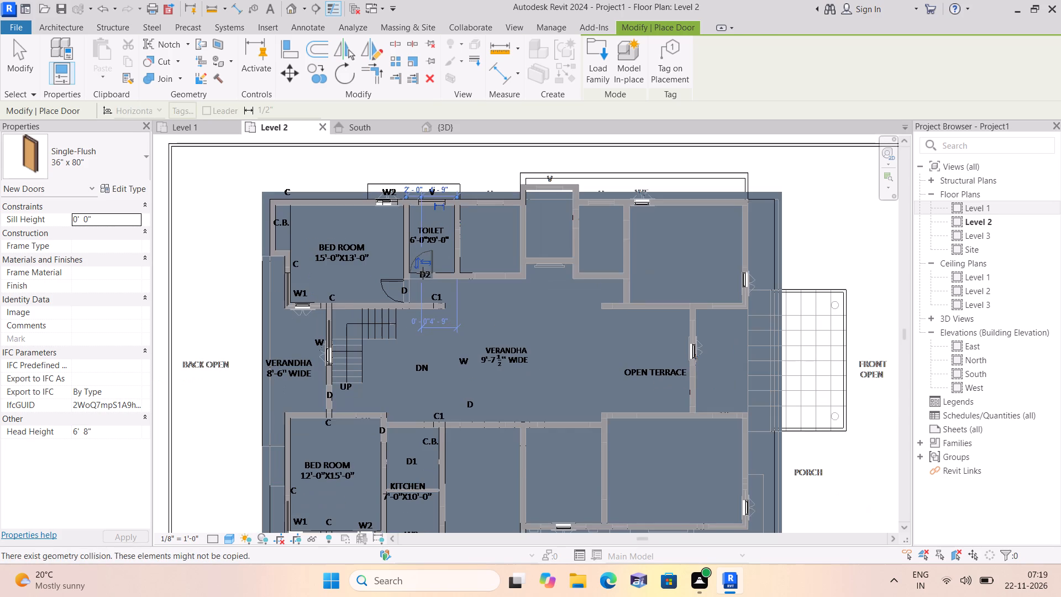
pyautogui.moveTo(423, 275); pyautogui.dragTo(408, 213, button='middle')
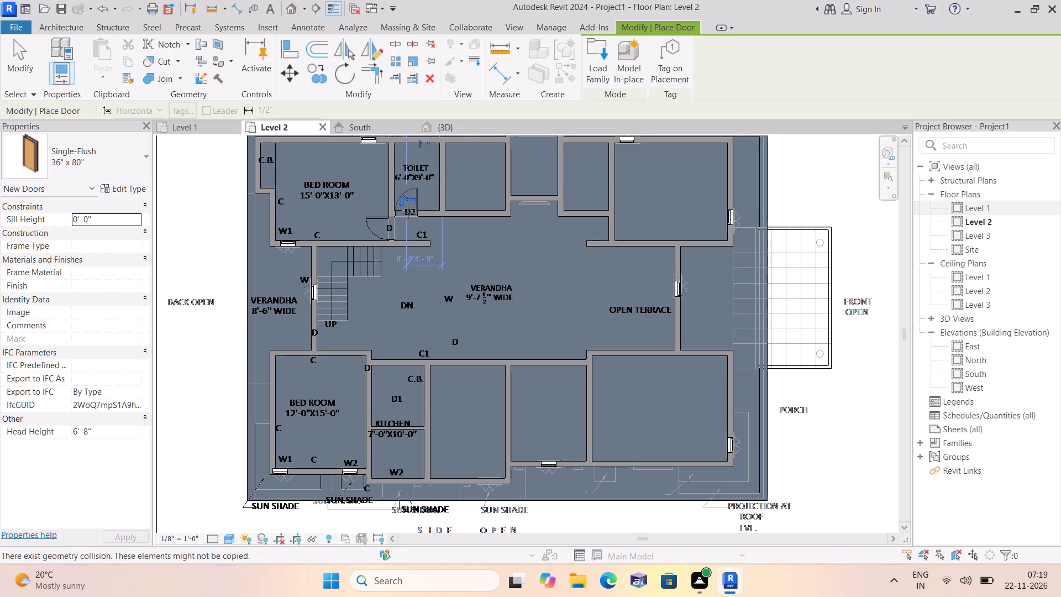
pyautogui.scroll(3, 366, 374)
pyautogui.click(366, 371)
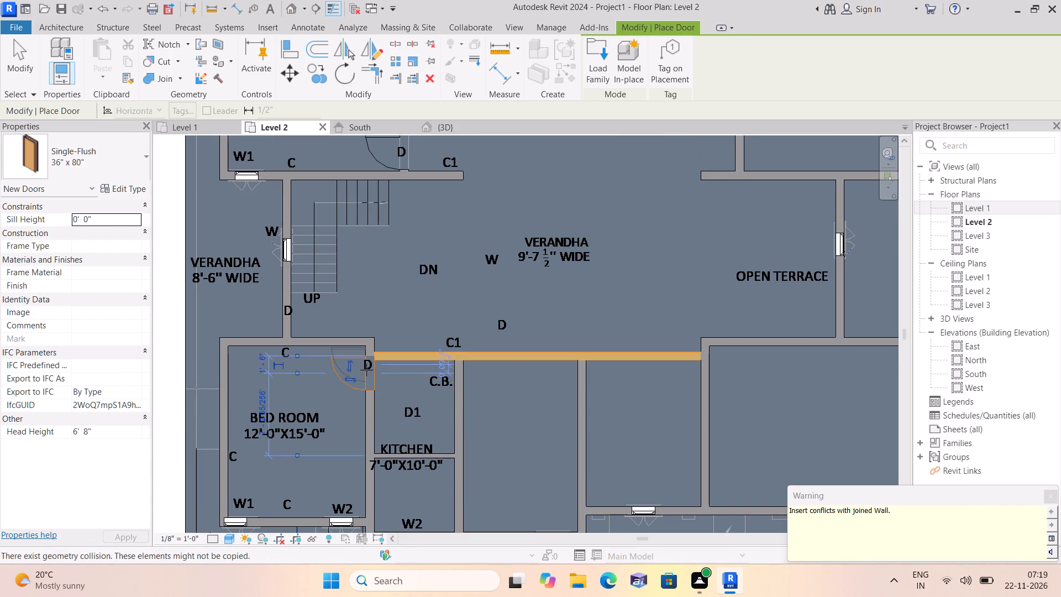
pyautogui.press('Escape')
pyautogui.press('Escape')
# Nudge the 12'-0"X15'-0" bedroom's door along its wall, away from the verandha wall, to 3'-0" from the corner.
pyautogui.scroll(1, 361, 367)
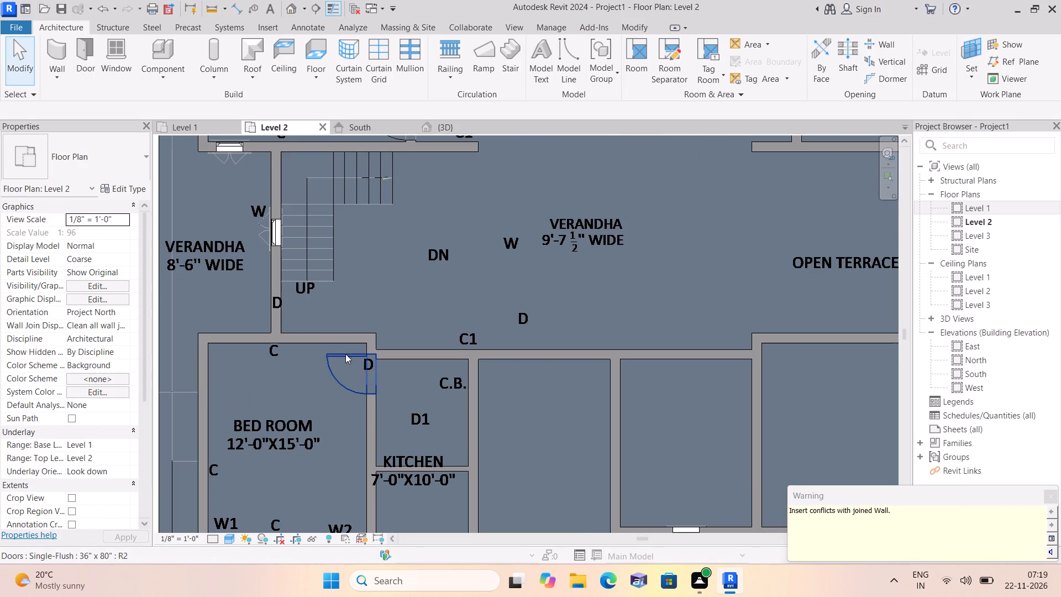
pyautogui.click(346, 355)
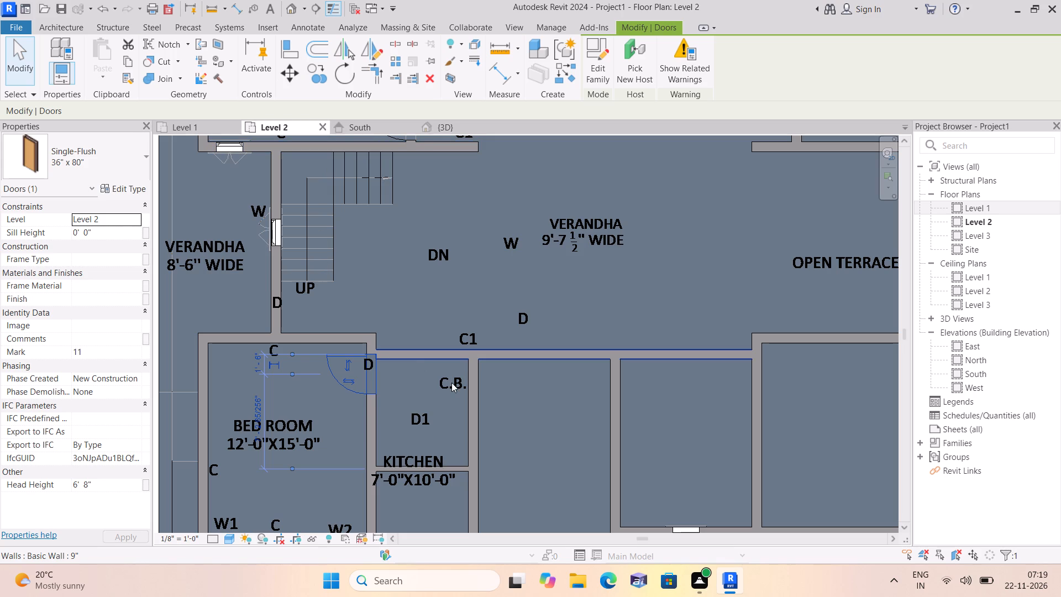
pyautogui.press('Down')
pyautogui.press('Down')
pyautogui.press('Down')
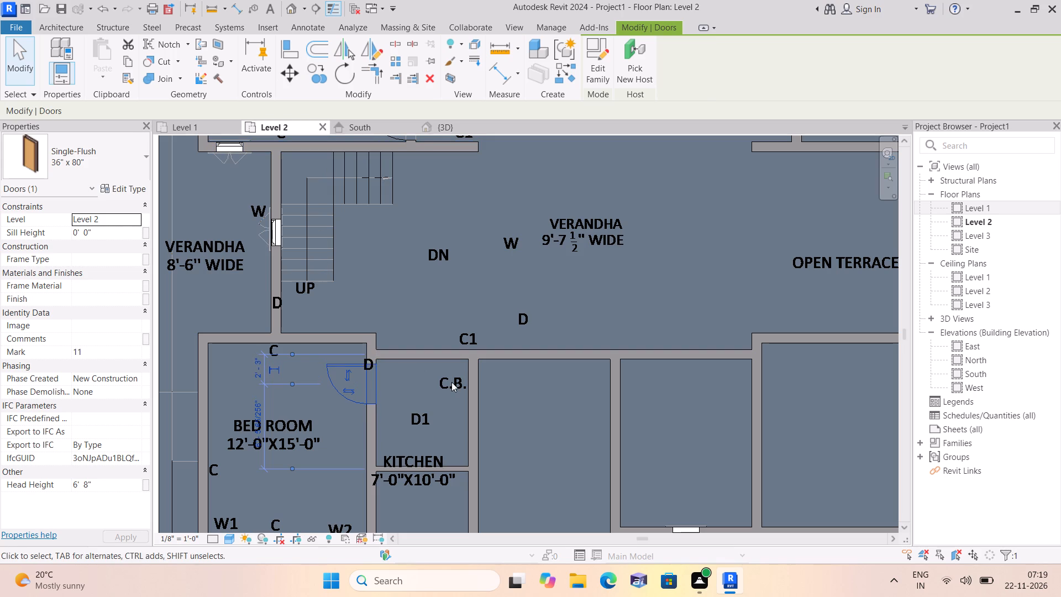
pyautogui.press('Down')
pyautogui.press('Down')
pyautogui.press('Down')
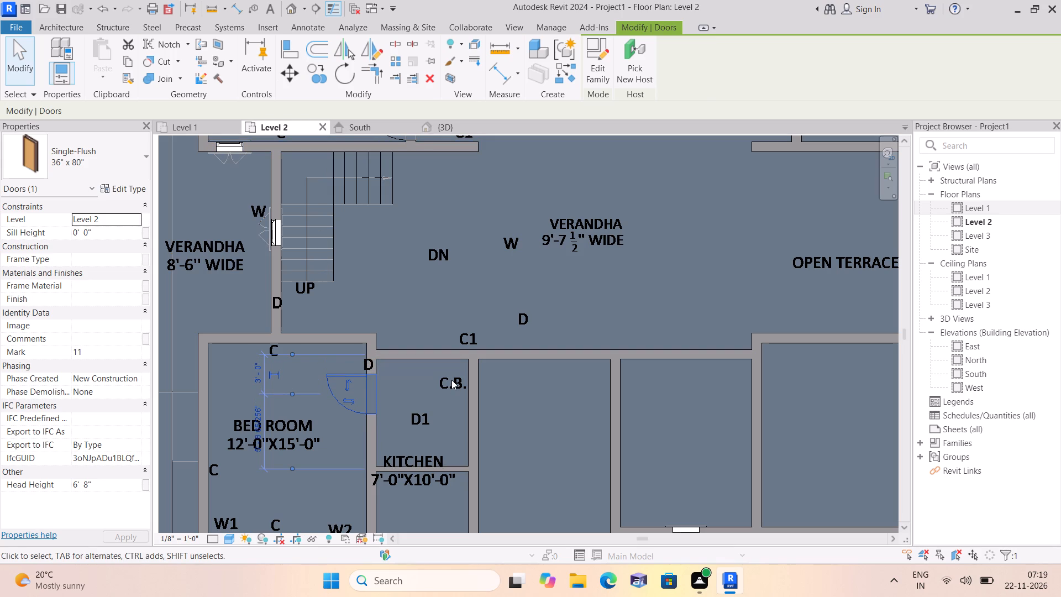
pyautogui.press('Escape')
# Place a Single-Flush 36" x 80" door at the D mark in the Level 2 verandha's long wall, just beyond the kitchen.
pyautogui.scroll(-2, 446, 333)
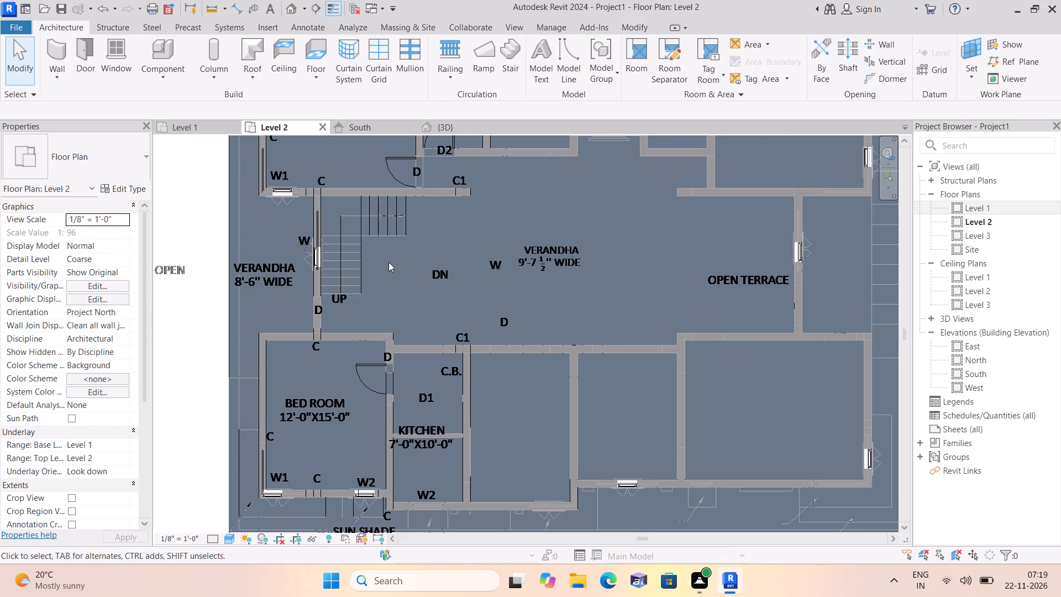
pyautogui.click(78, 75)
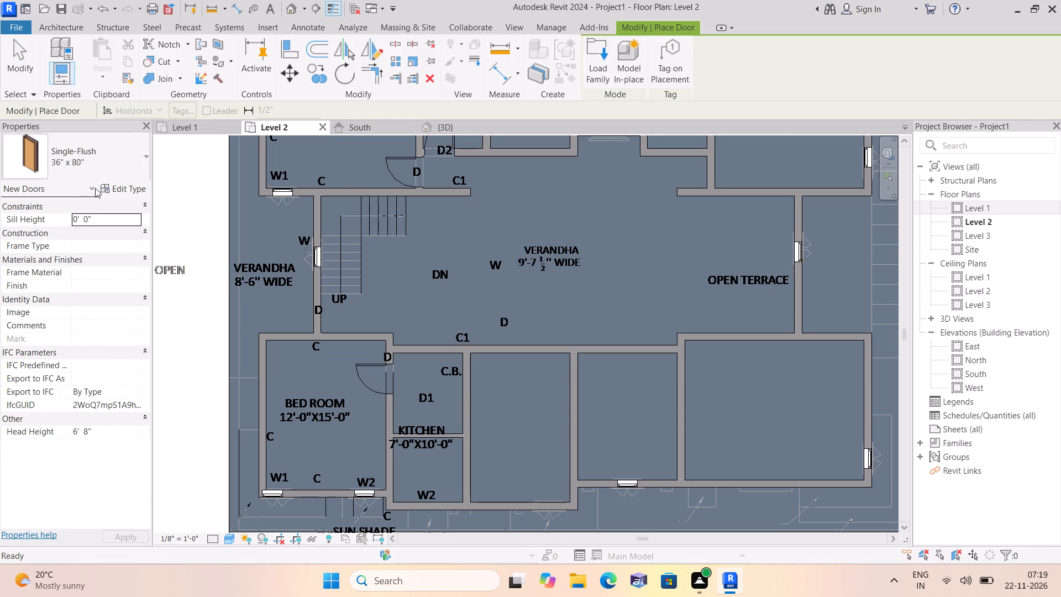
pyautogui.click(145, 162)
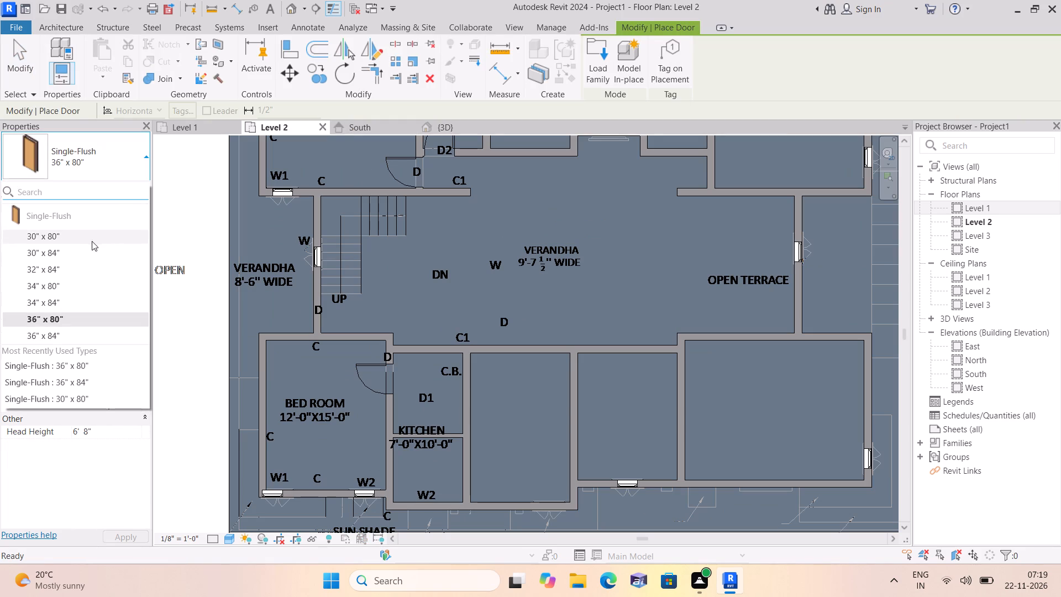
pyautogui.click(82, 319)
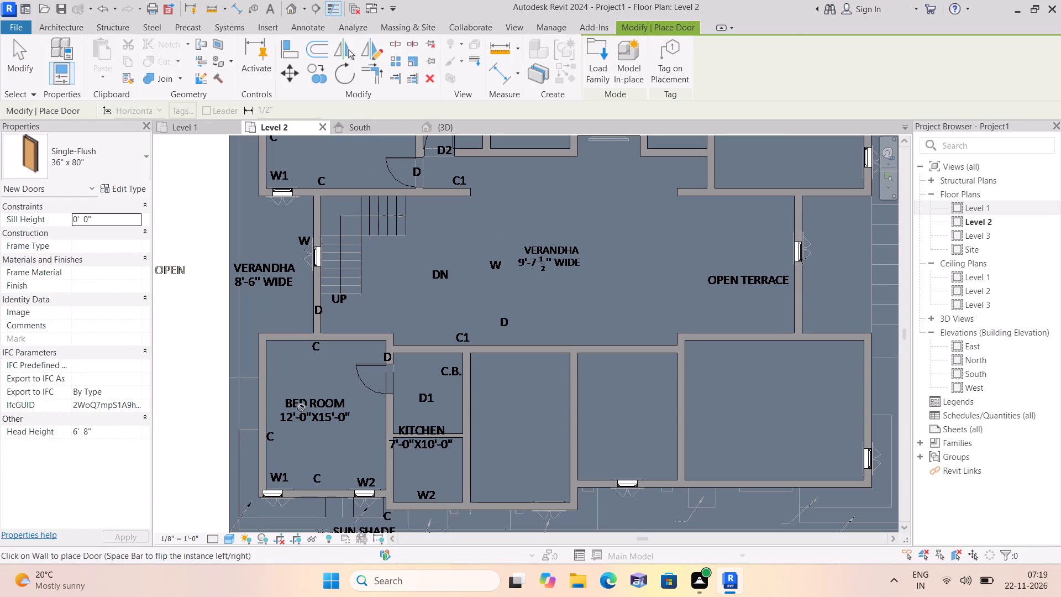
pyautogui.moveTo(437, 438); pyautogui.dragTo(298, 446, button='middle')
pyautogui.scroll(-1, 434, 434)
pyautogui.scroll(-1, 311, 438)
pyautogui.scroll(1, 354, 370)
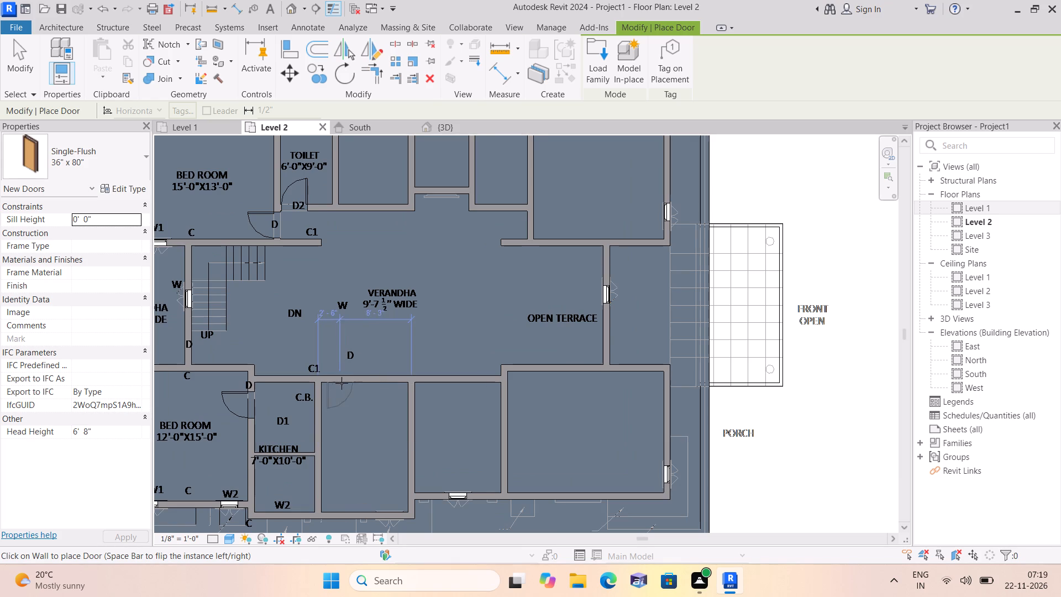
pyautogui.click(349, 376)
# Place a Single-Flush 36" x 80" door on Level 2 into the front room above Level 1's front 15'-0"X13'-0" bedroom, following its D1 mark.
pyautogui.scroll(-1, 386, 387)
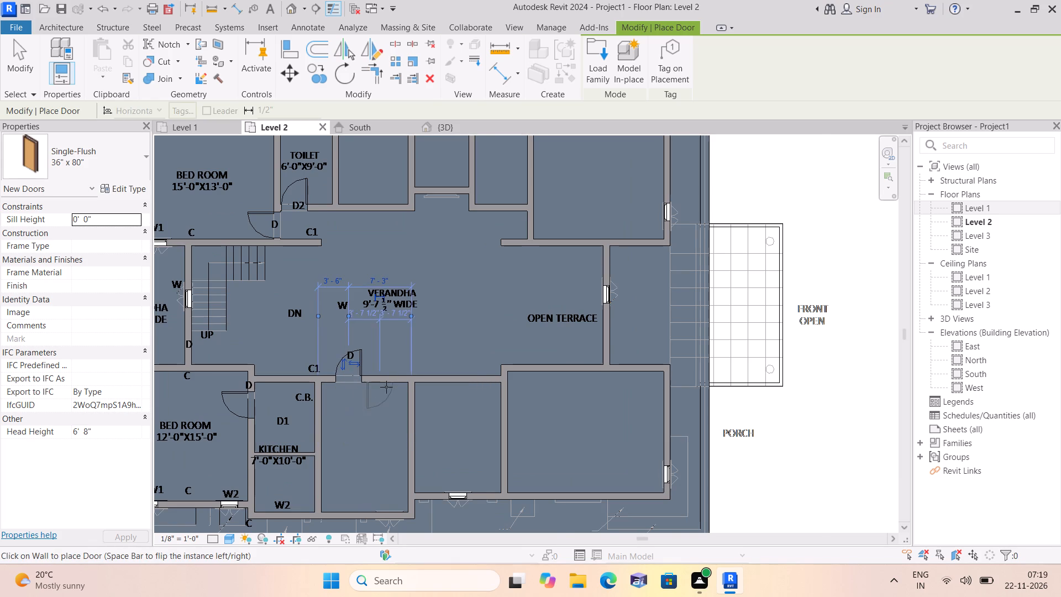
pyautogui.scroll(-1, 386, 387)
pyautogui.scroll(3, 310, 441)
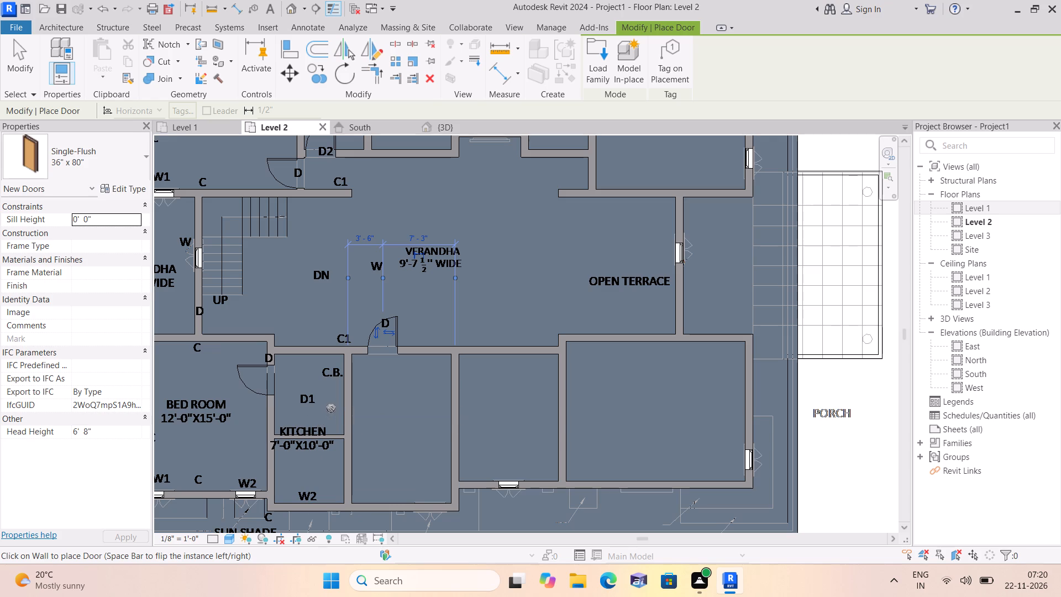
pyautogui.scroll(-1, 368, 412)
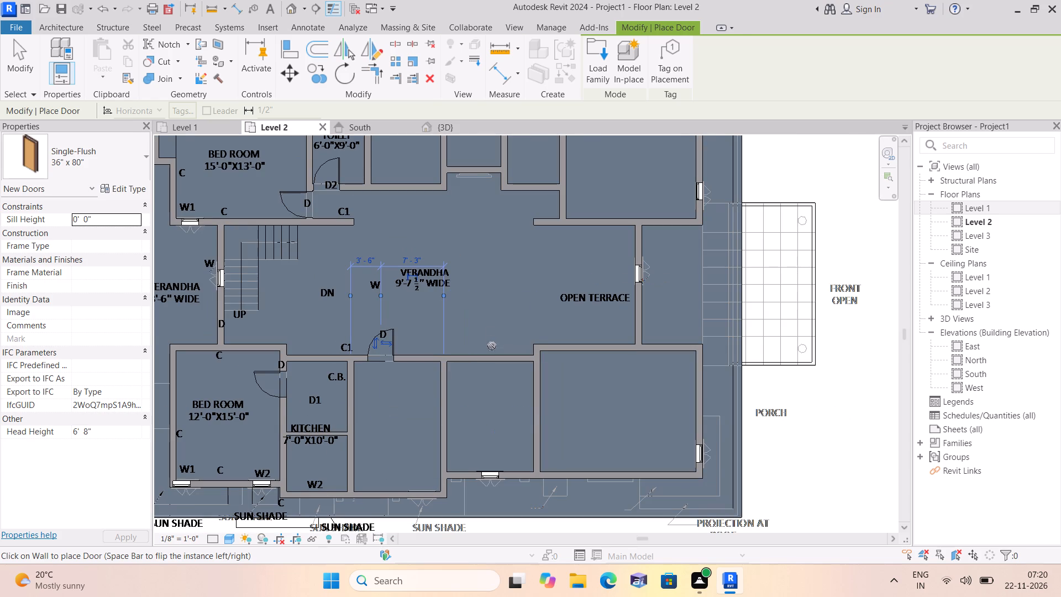
pyautogui.moveTo(498, 289); pyautogui.dragTo(534, 356, button='middle')
pyautogui.scroll(2, 454, 254)
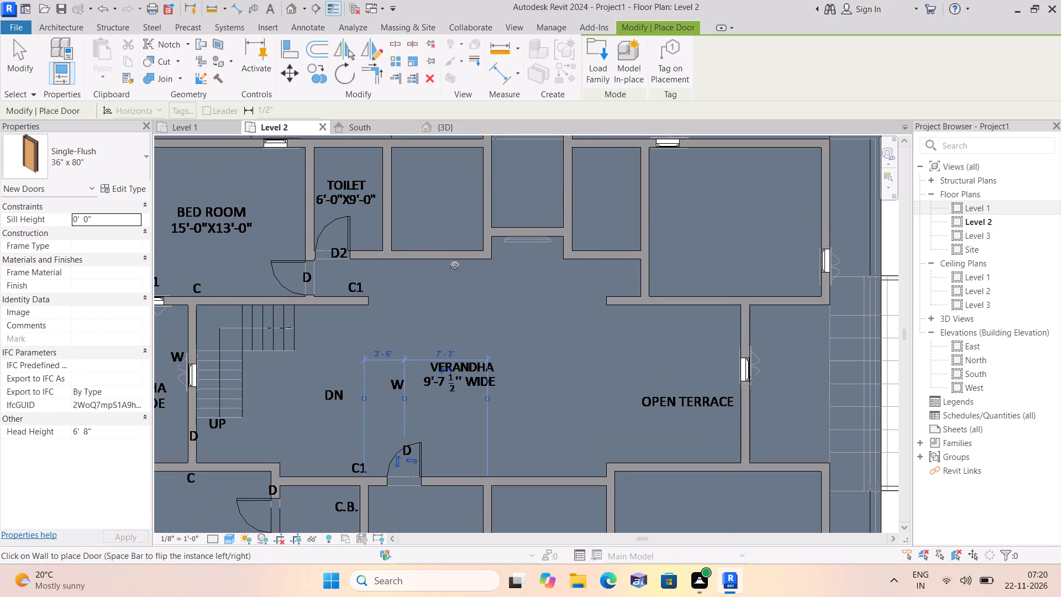
pyautogui.scroll(-2, 470, 333)
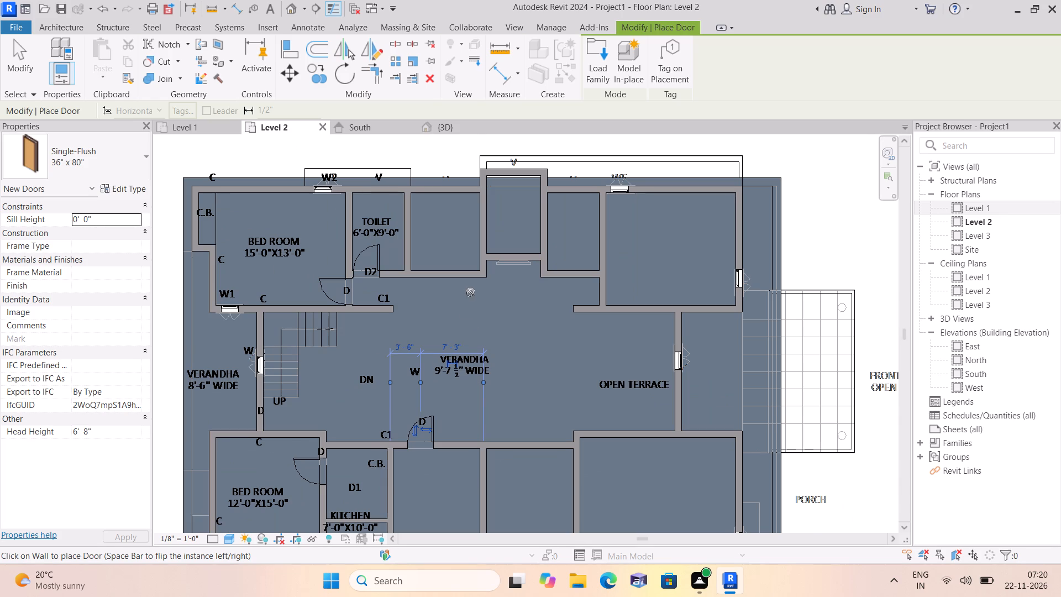
pyautogui.press('Escape')
pyautogui.click(195, 125)
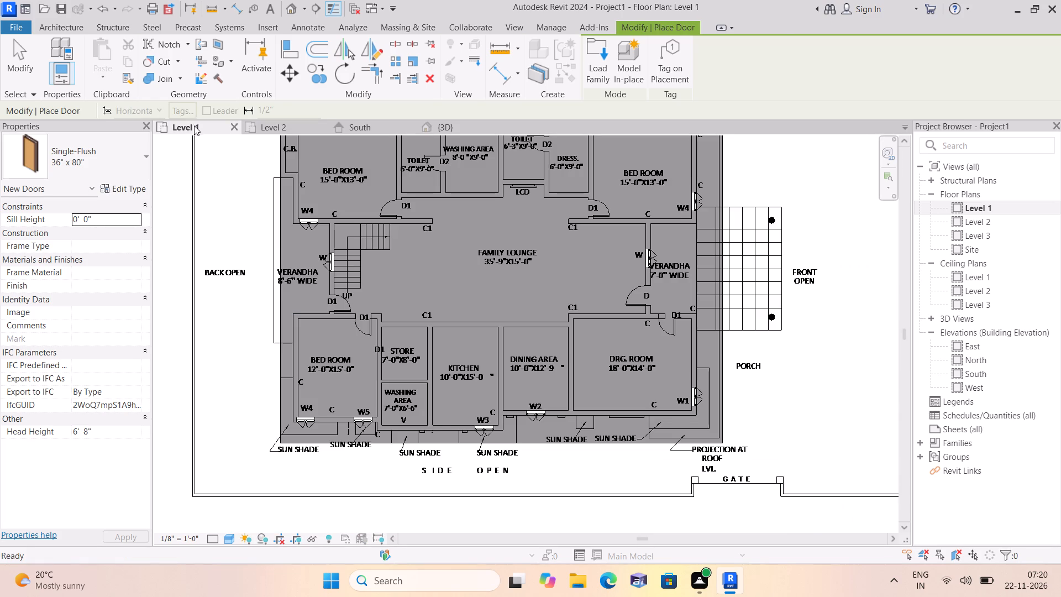
pyautogui.moveTo(414, 249); pyautogui.dragTo(401, 289, button='middle')
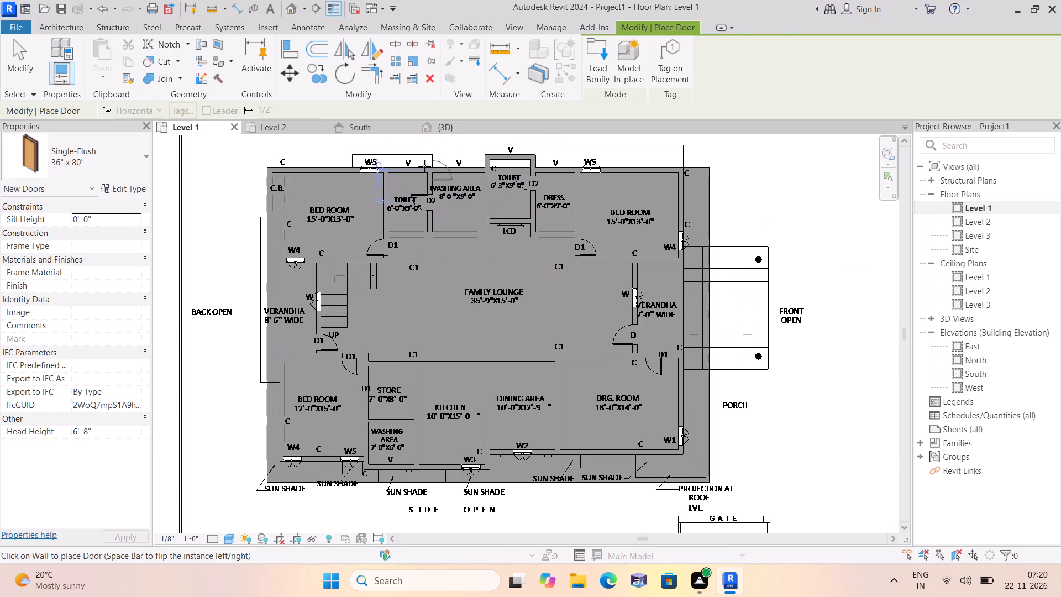
pyautogui.click(291, 128)
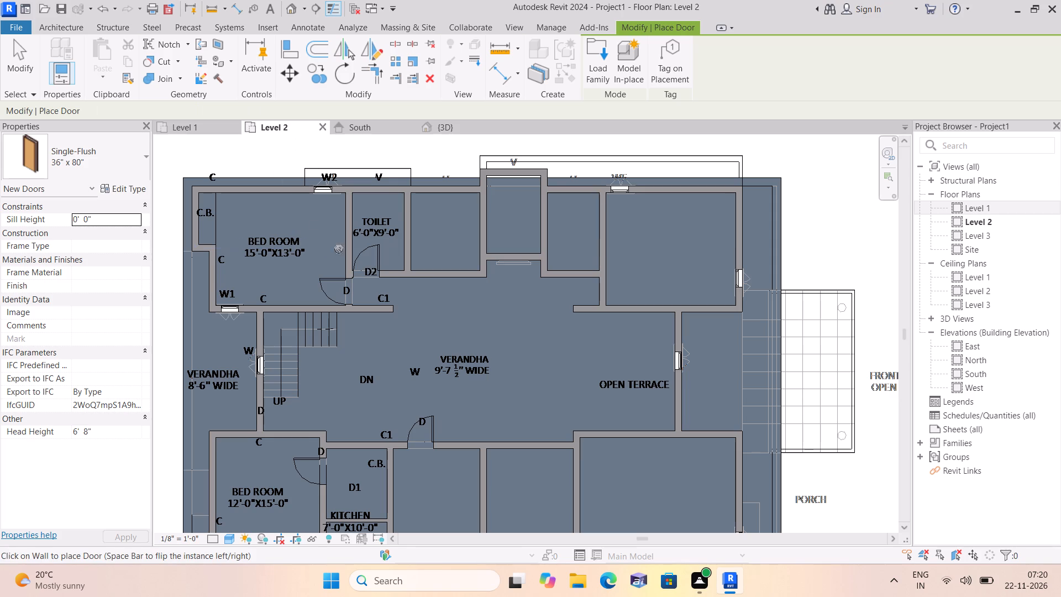
pyautogui.click(606, 290)
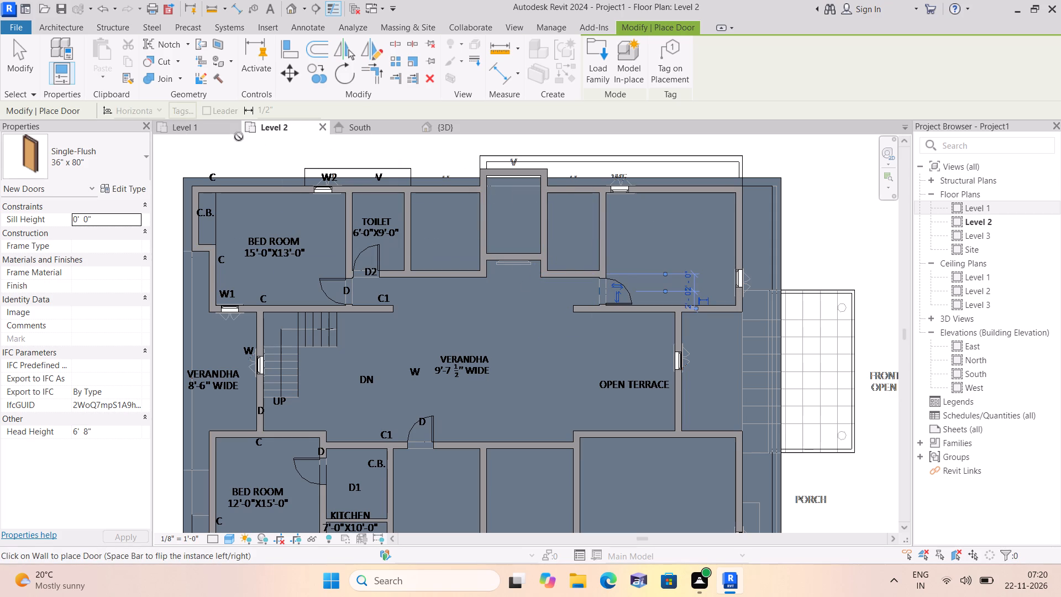
# Place a Single-Flush 36" x 80" door in the Level 2 wall above Level 1's D2 mark, between the 6'-3"X9'-0" toilet and dressing room.
pyautogui.click(218, 131)
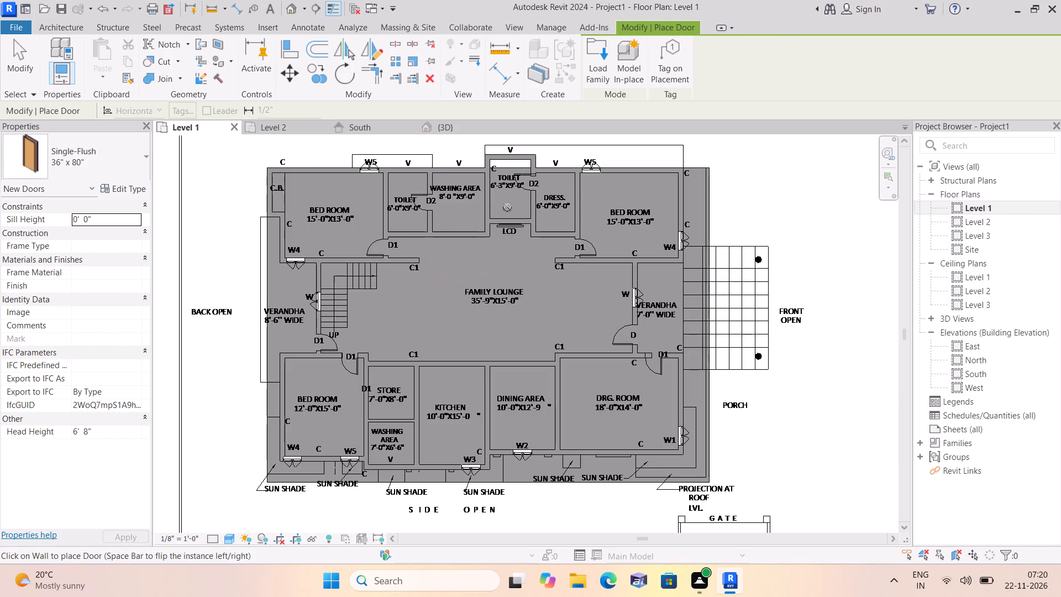
pyautogui.click(274, 130)
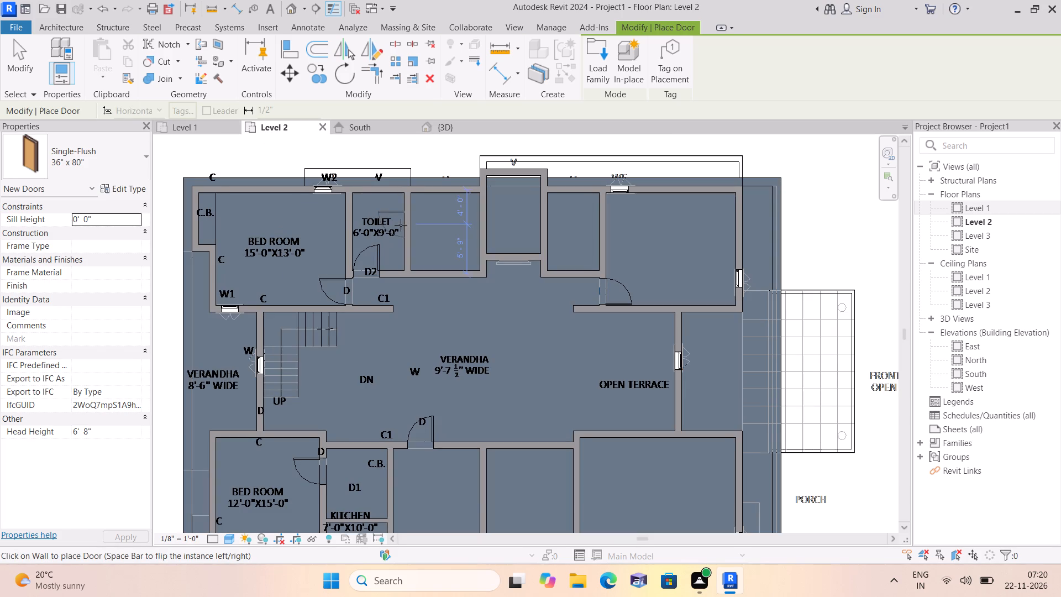
pyautogui.click(544, 209)
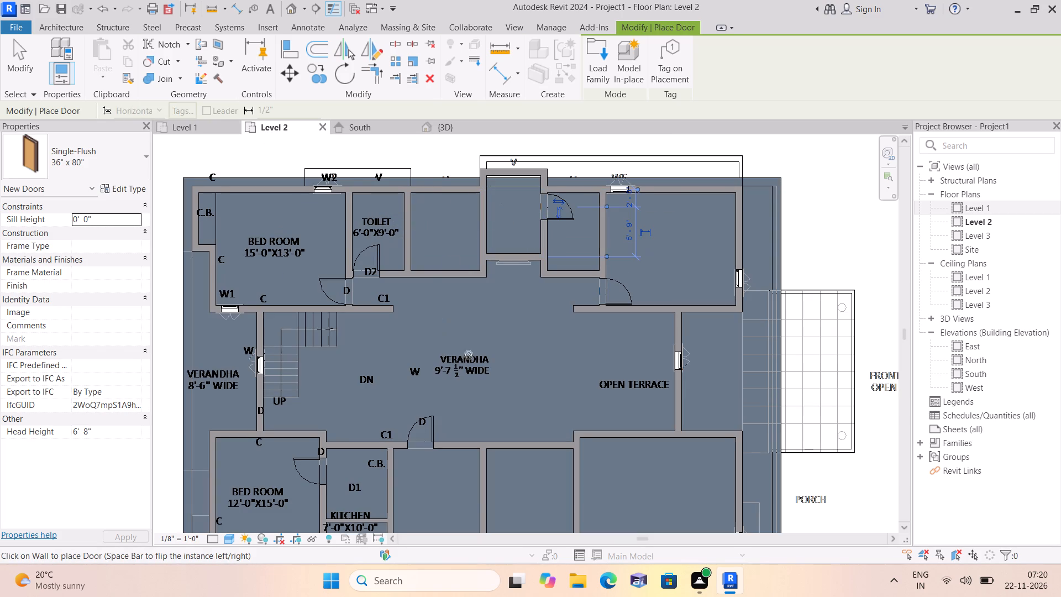
pyautogui.press('Escape')
# Place a Single-Flush 36" x 80" door in the Level 2 wall between the open terrace and the room above the drawing room, 4'-0" from the corner.
pyautogui.click(199, 133)
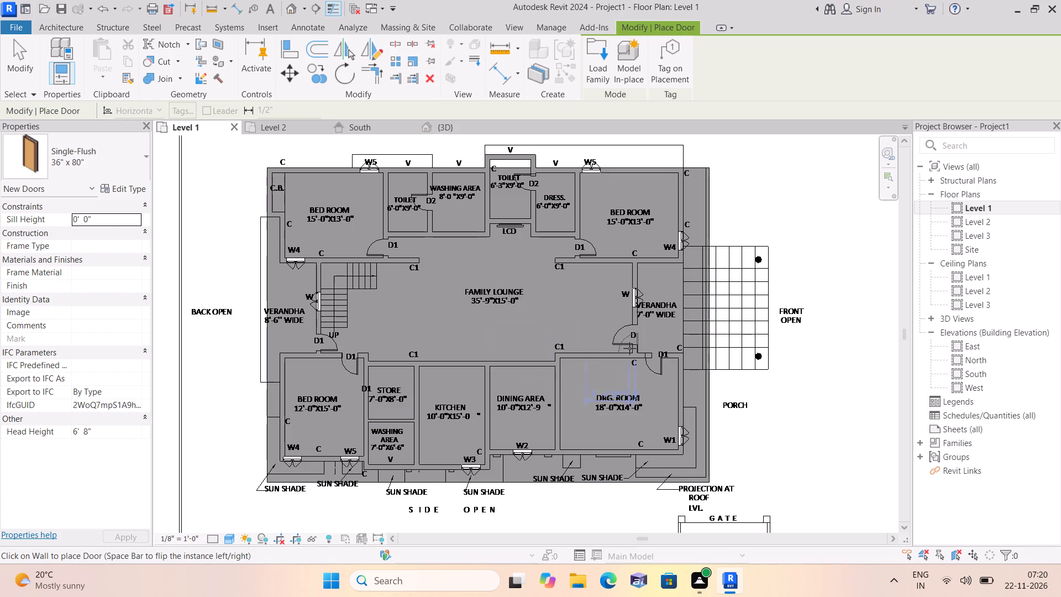
pyautogui.click(285, 123)
pyautogui.scroll(-1, 439, 341)
pyautogui.moveTo(439, 341); pyautogui.dragTo(450, 262, button='middle')
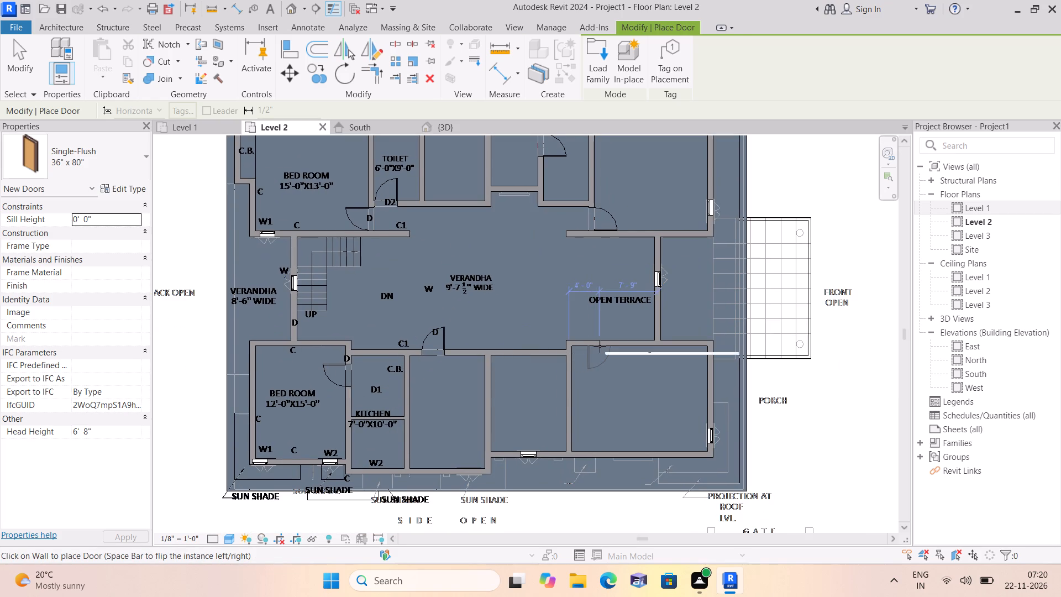
pyautogui.click(600, 346)
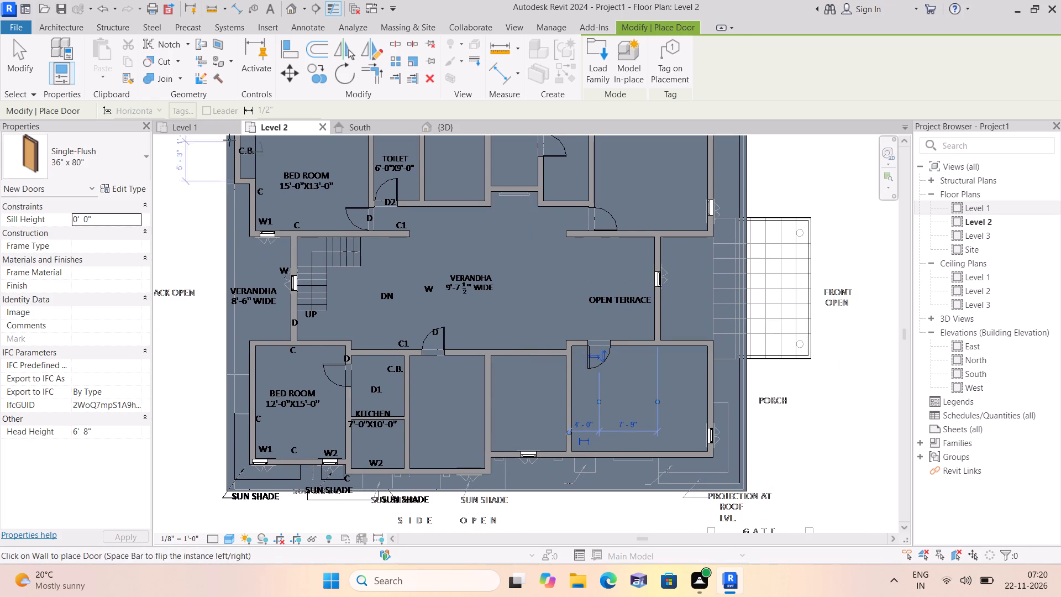
pyautogui.click(209, 132)
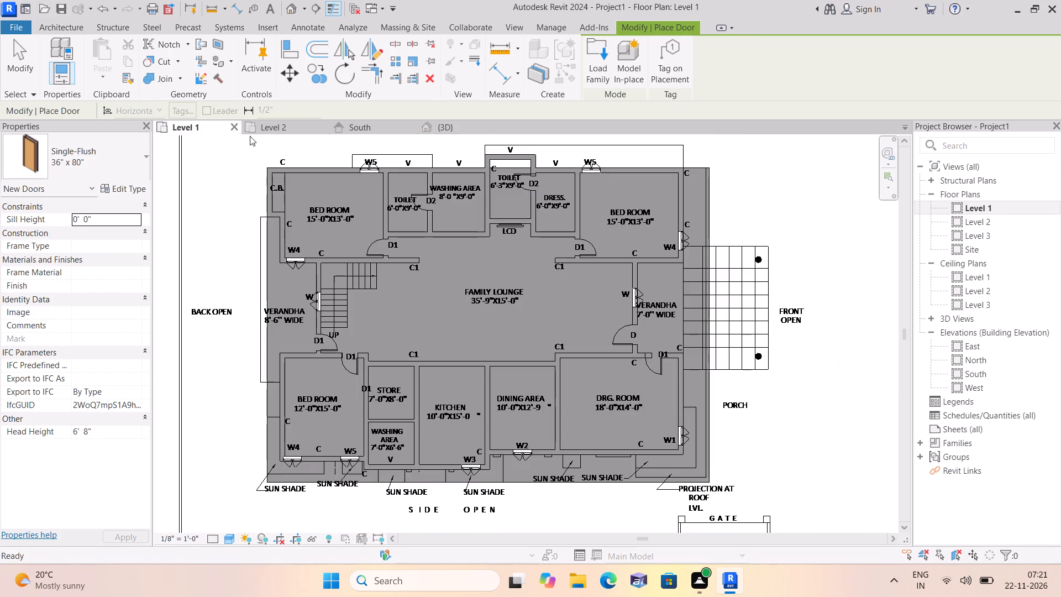
pyautogui.click(275, 134)
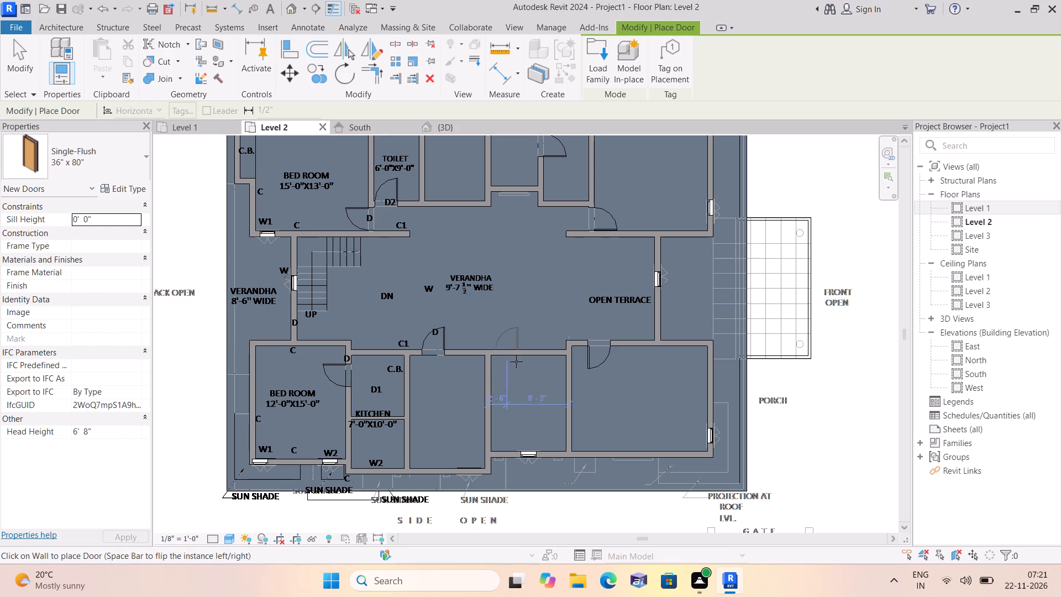
pyautogui.scroll(-1, 519, 366)
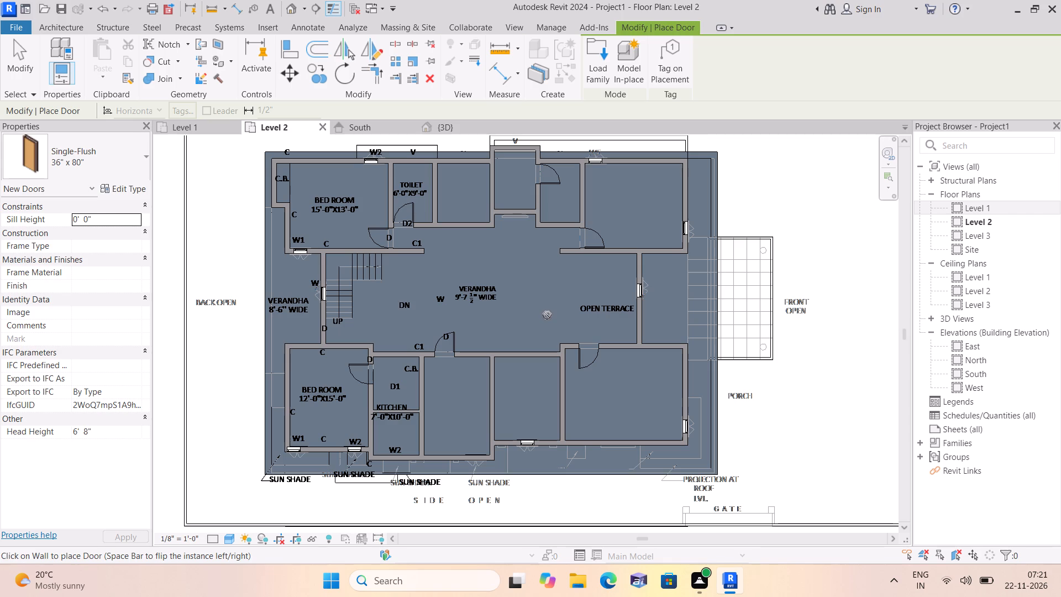
pyautogui.press('Escape')
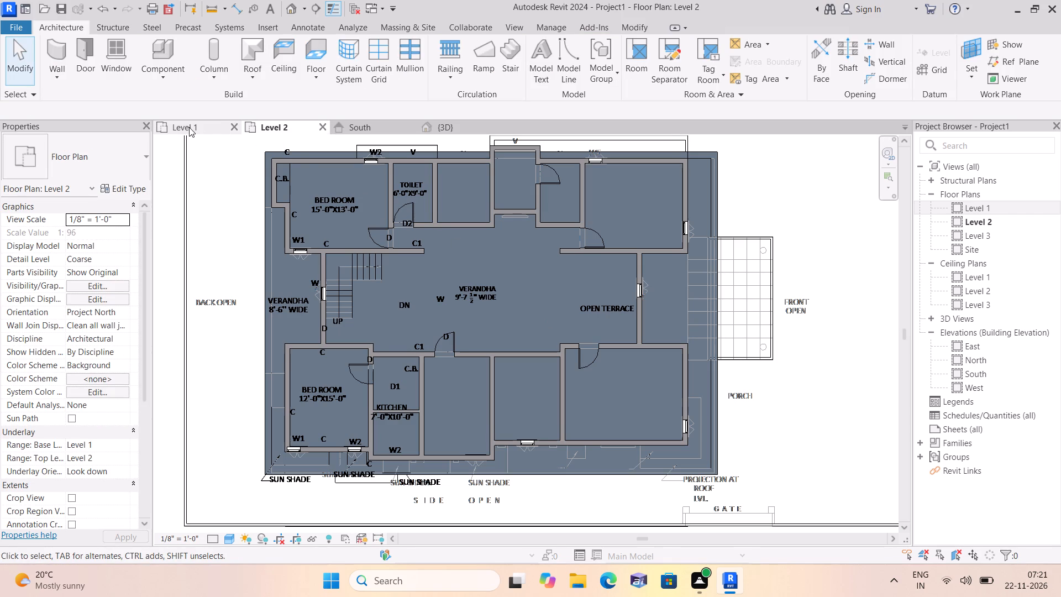
# Compare the Level 1 and Level 2 floor plans for door positions around the verandha, bedroom, kitchen and store.
pyautogui.click(189, 127)
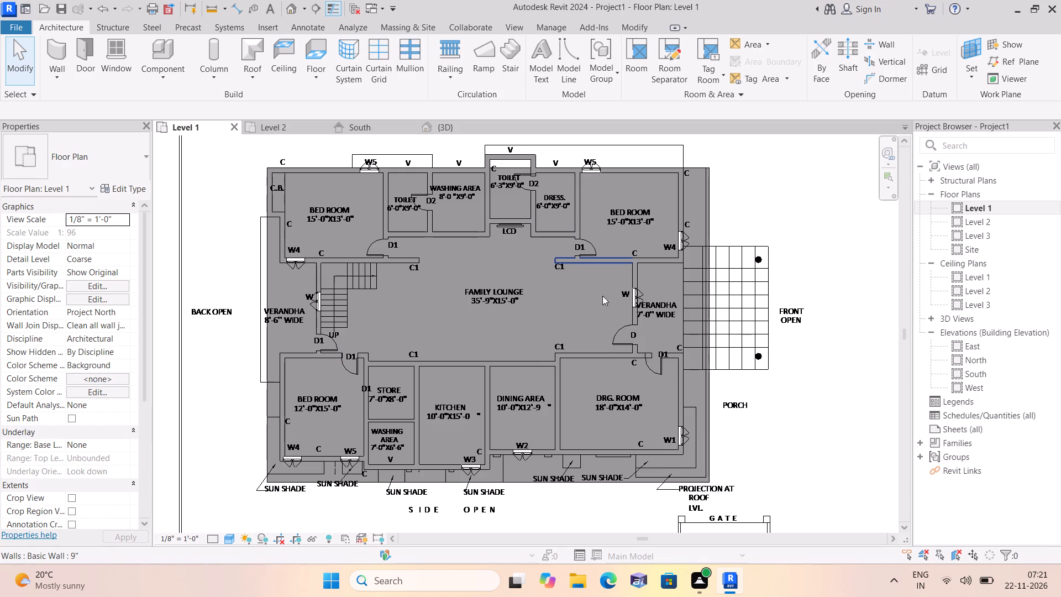
pyautogui.click(294, 125)
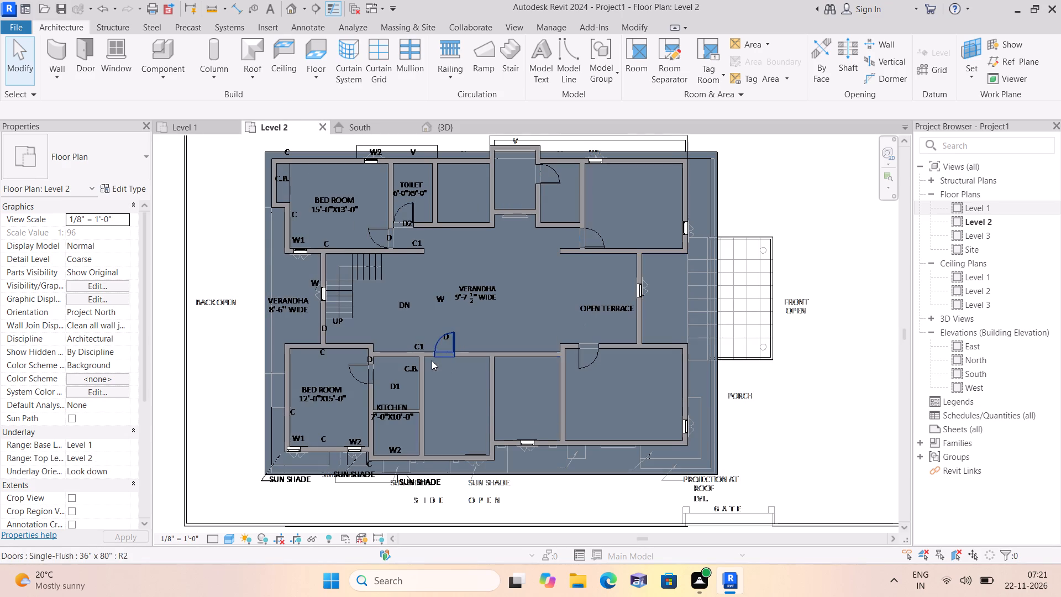
pyautogui.click(191, 128)
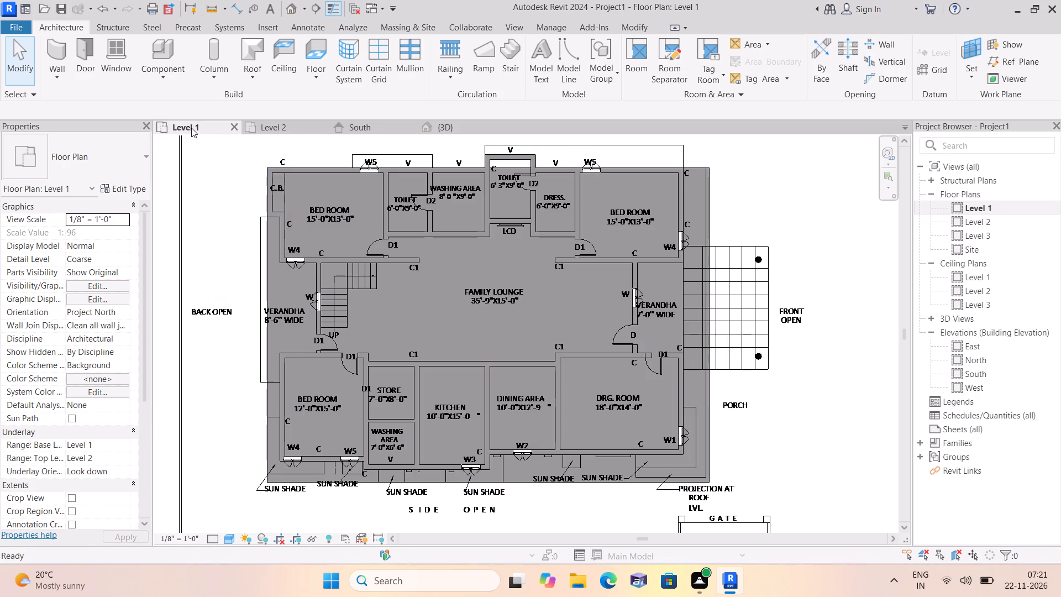
pyautogui.click(276, 123)
pyautogui.scroll(4, 370, 376)
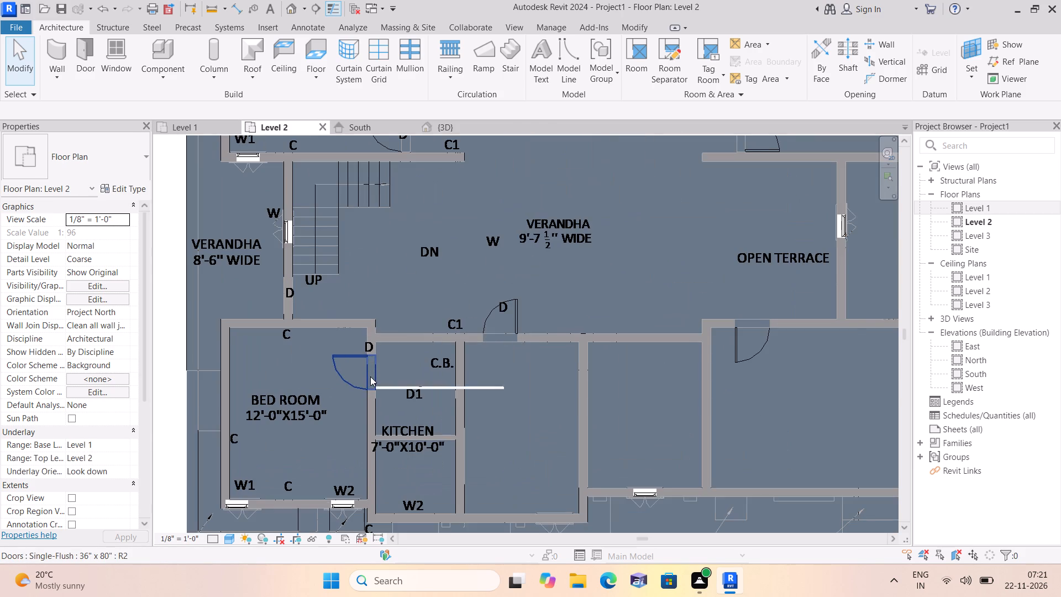
pyautogui.click(200, 130)
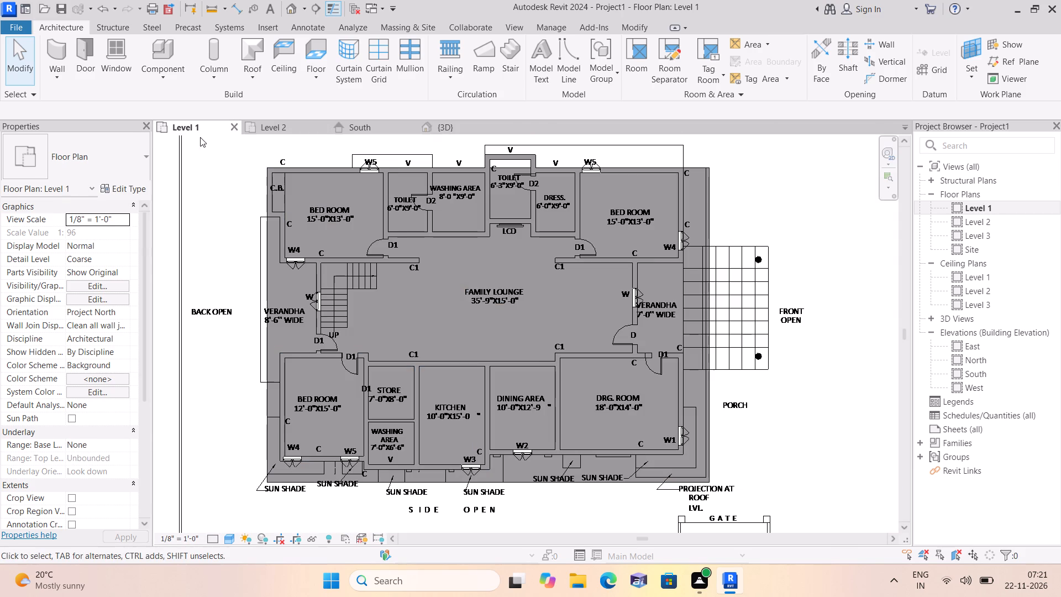
pyautogui.click(275, 130)
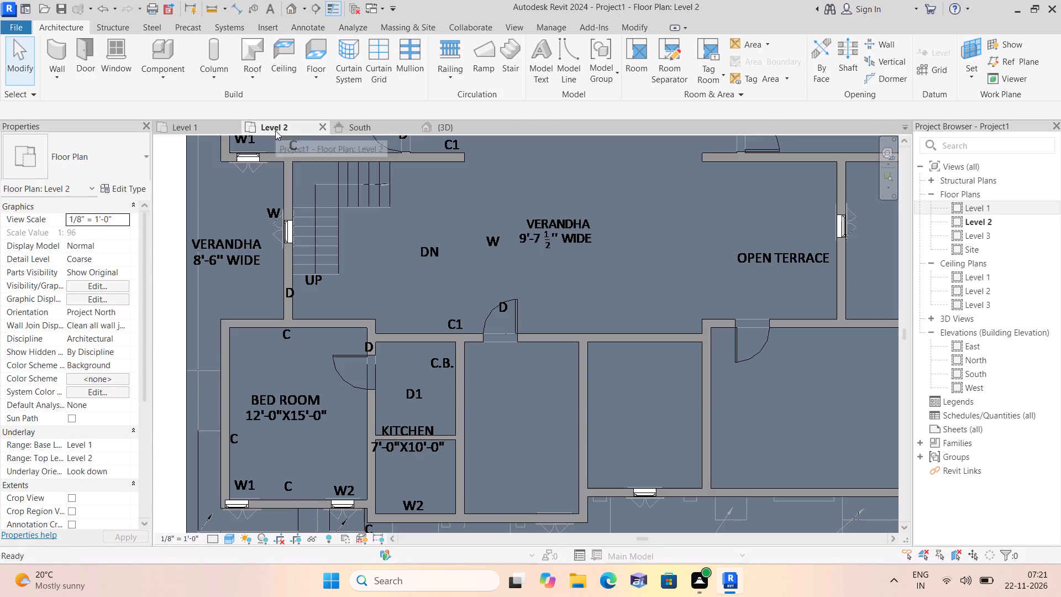
pyautogui.scroll(1, 372, 368)
pyautogui.scroll(-1, 464, 342)
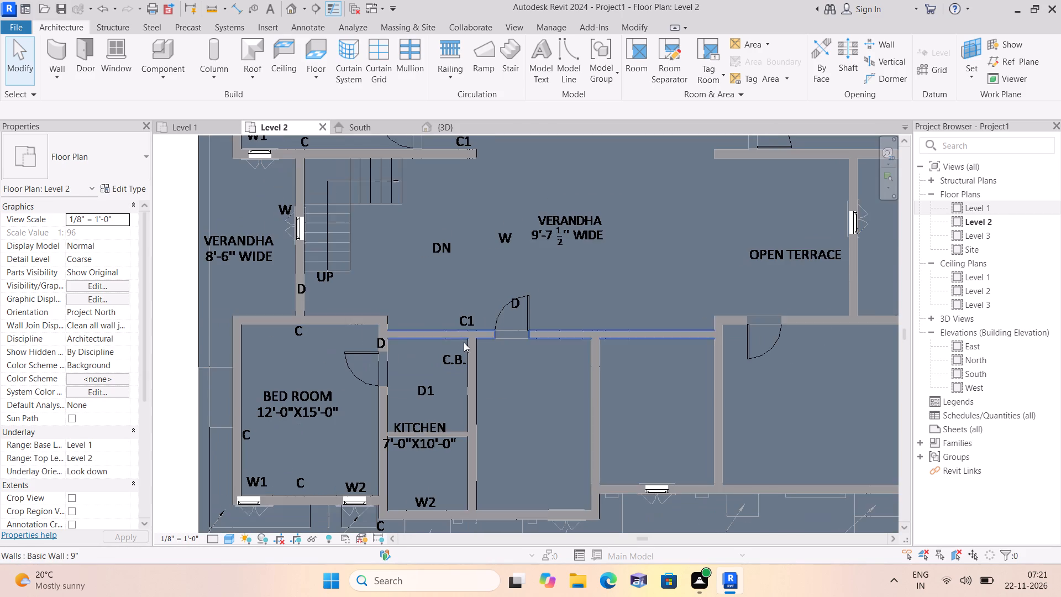
pyautogui.click(197, 125)
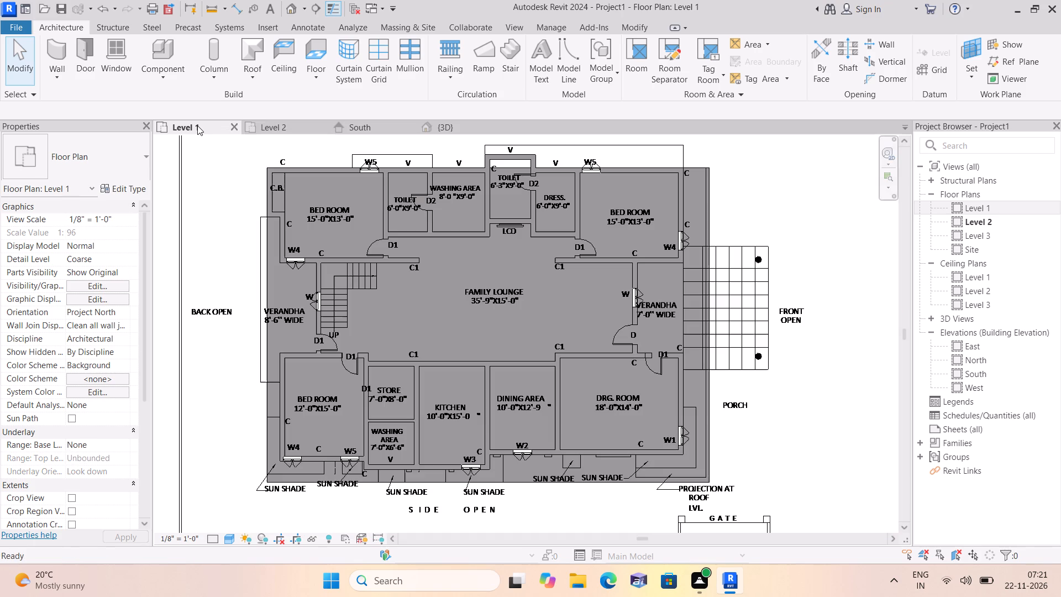
pyautogui.click(281, 127)
pyautogui.scroll(-3, 484, 325)
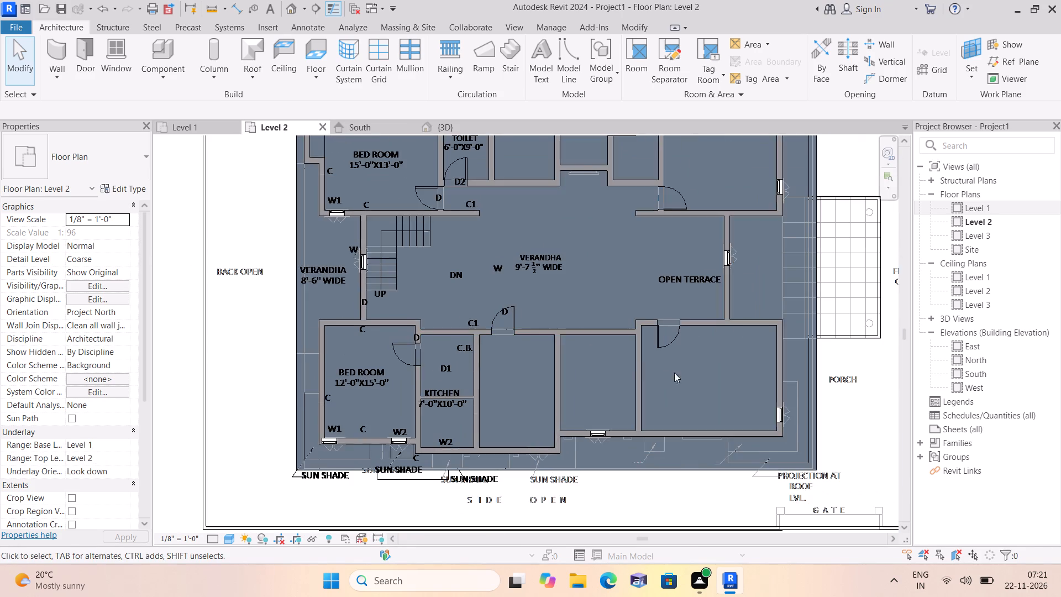
pyautogui.scroll(3, 689, 372)
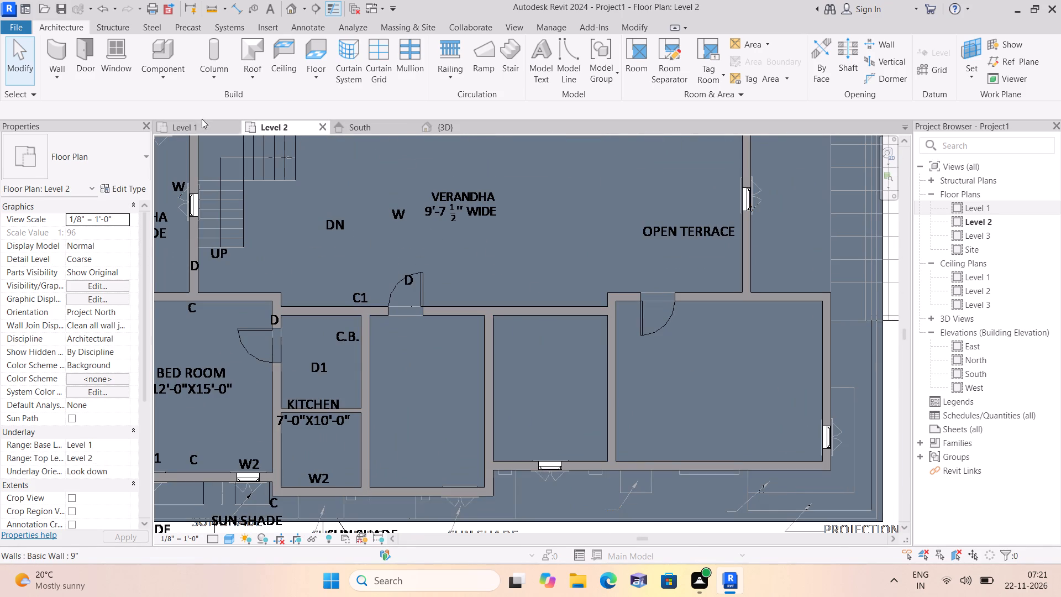
pyautogui.click(198, 129)
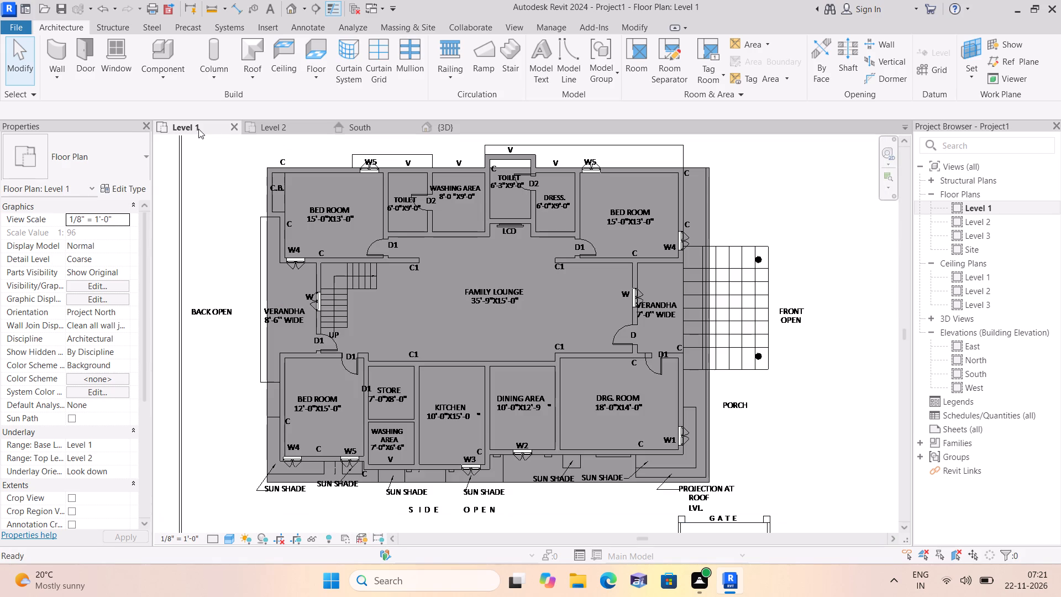
pyautogui.click(291, 132)
# Examine the Level 2 walls around the open terrace and the adjoining rooms for remaining door locations.
pyautogui.scroll(-3, 328, 237)
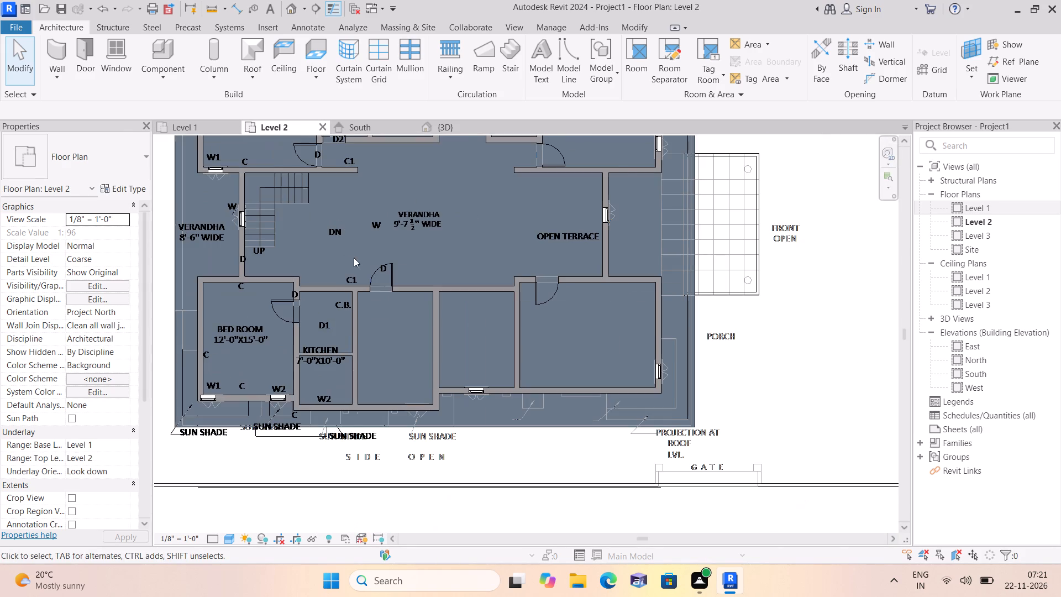
pyautogui.scroll(1, 486, 268)
pyautogui.moveTo(487, 270); pyautogui.dragTo(488, 307, button='middle')
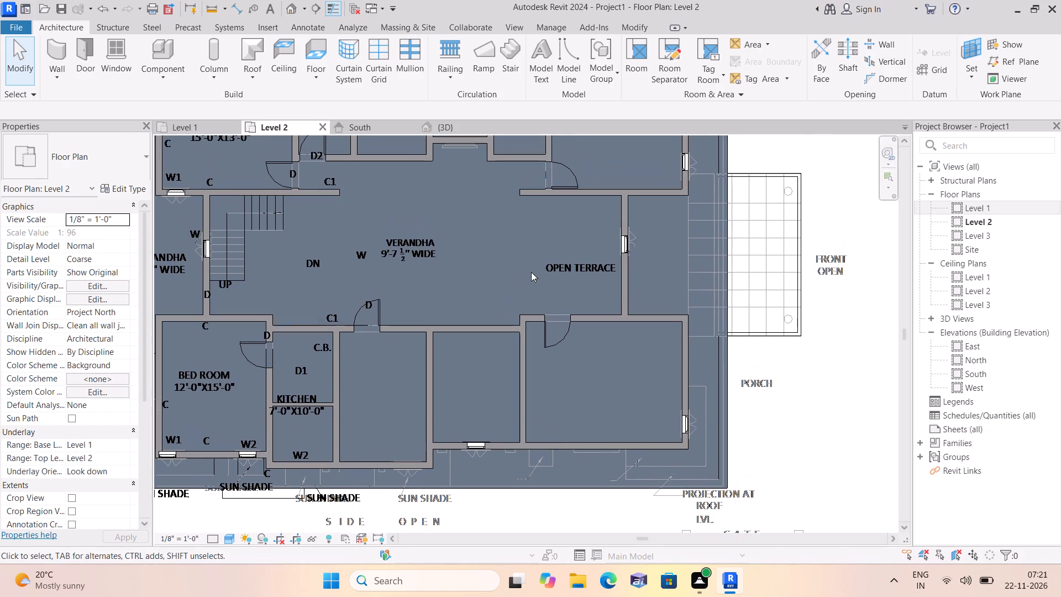
pyautogui.scroll(4, 637, 264)
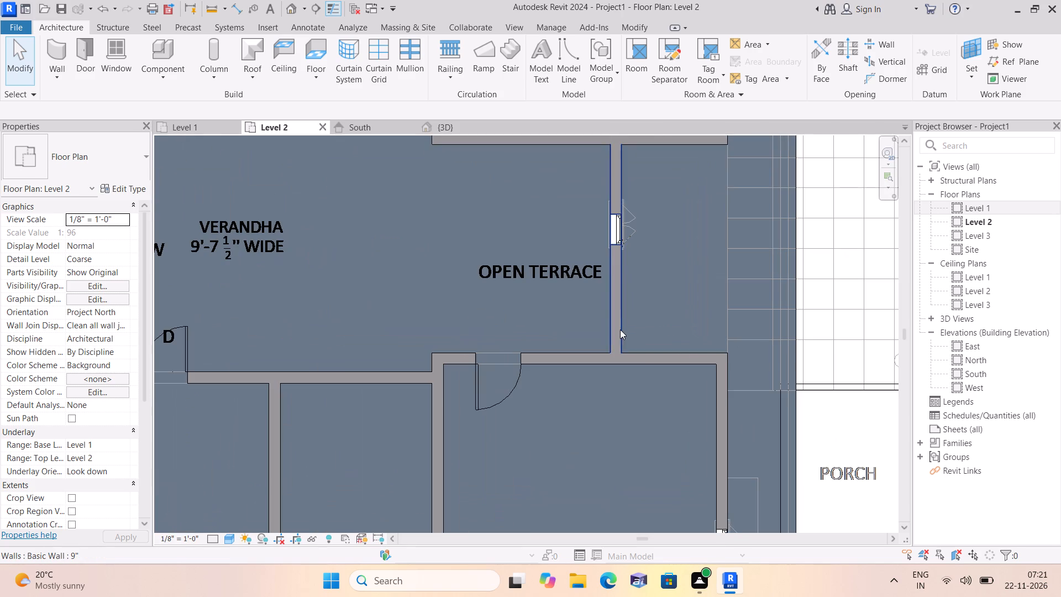
pyautogui.scroll(3, 620, 330)
pyautogui.scroll(-3, 634, 329)
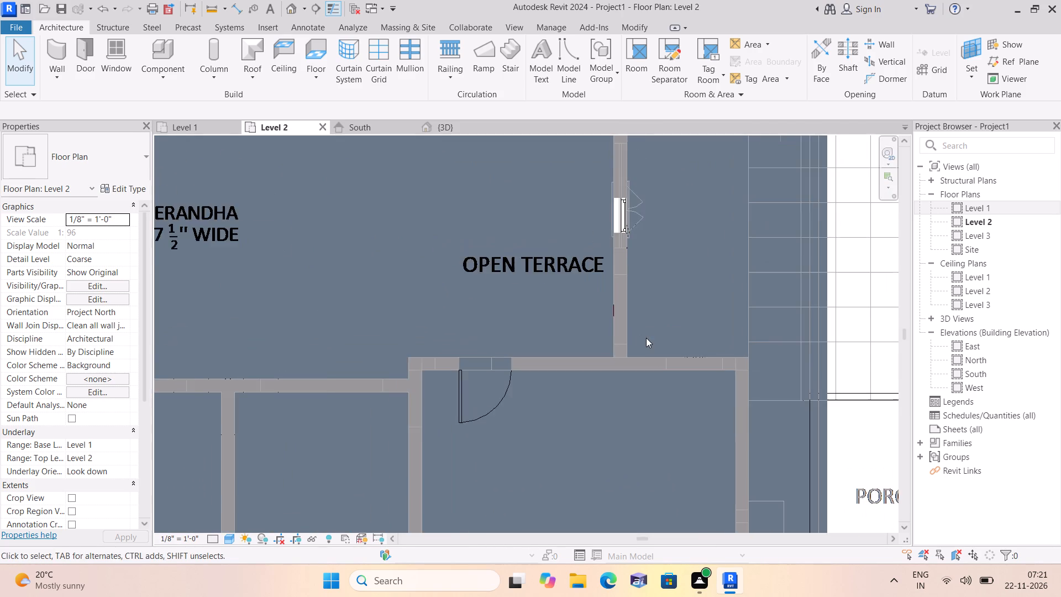
pyautogui.scroll(-7, 646, 338)
pyautogui.moveTo(365, 411); pyautogui.dragTo(427, 264, button='middle')
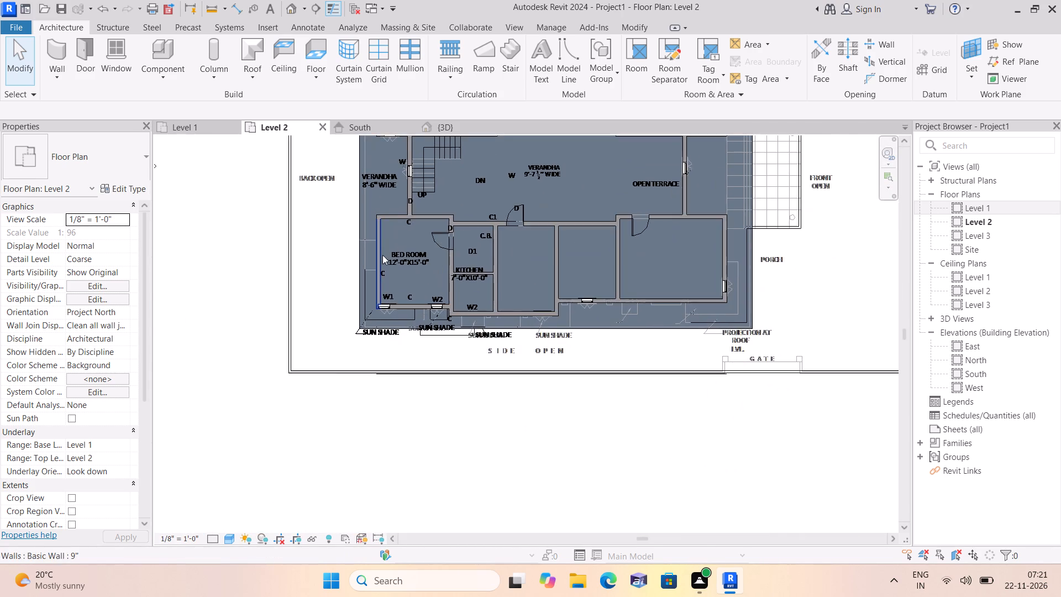
# Examine the Level 2 rooms from the 12'-0"X15'-0" bedroom and kitchen to the open terrace for walls still needing doors.
pyautogui.scroll(6, 398, 211)
pyautogui.scroll(3, 528, 252)
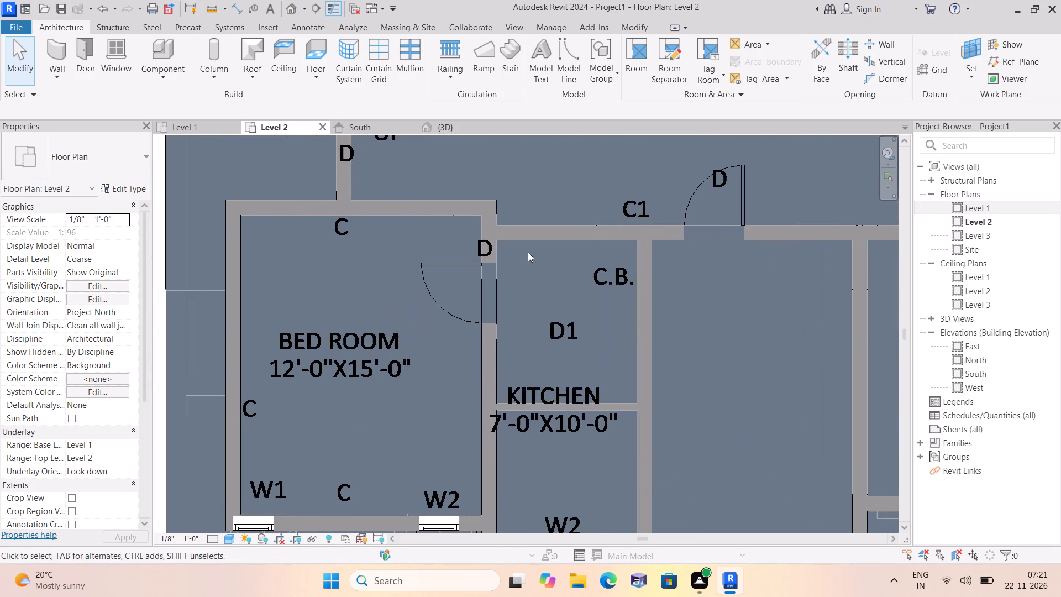
pyautogui.moveTo(512, 302); pyautogui.dragTo(407, 303, button='middle')
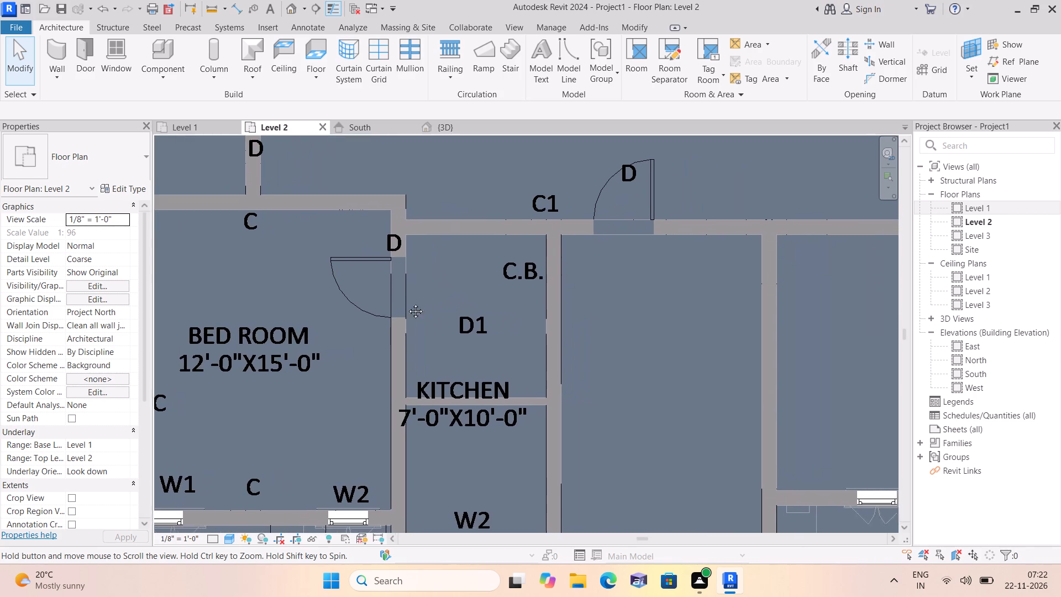
pyautogui.moveTo(407, 303); pyautogui.dragTo(212, 316, button='middle')
pyautogui.scroll(-1, 207, 312)
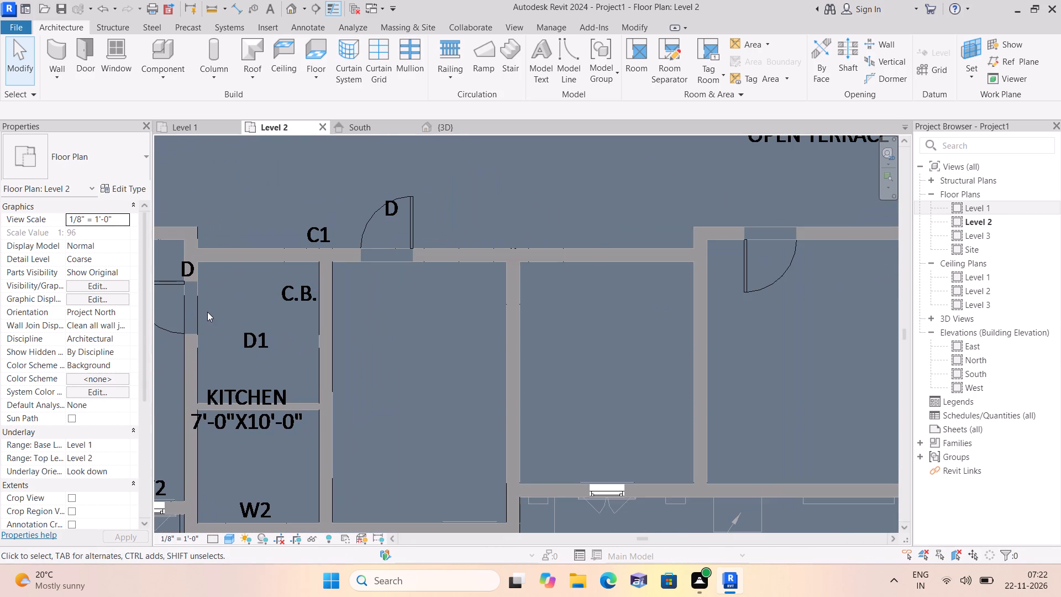
pyautogui.moveTo(603, 329); pyautogui.dragTo(376, 360, button='middle')
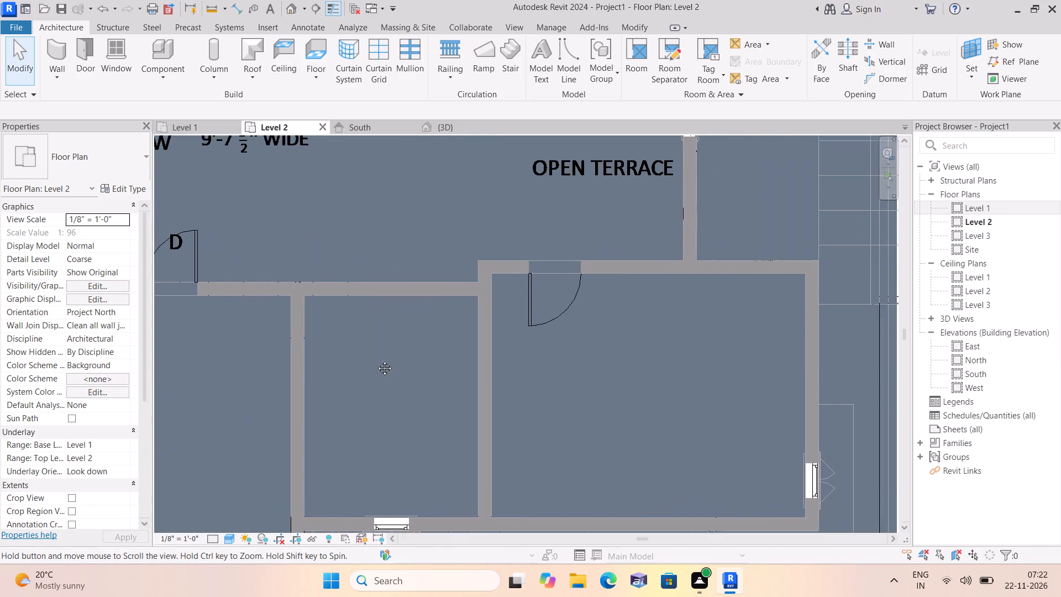
pyautogui.moveTo(376, 360); pyautogui.dragTo(379, 396, button='middle')
pyautogui.scroll(-1, 379, 396)
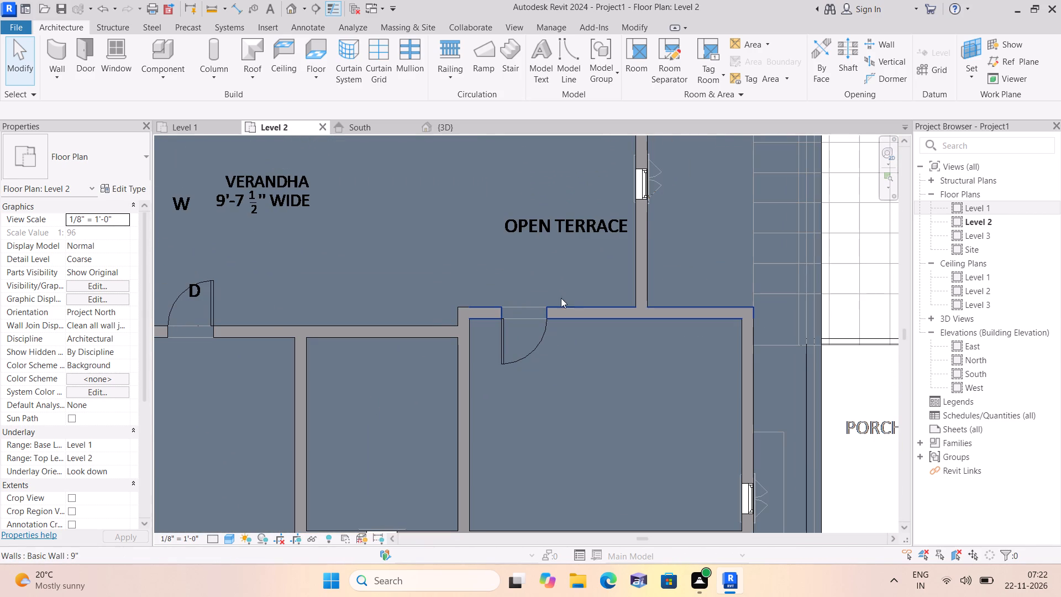
pyautogui.scroll(-2, 635, 258)
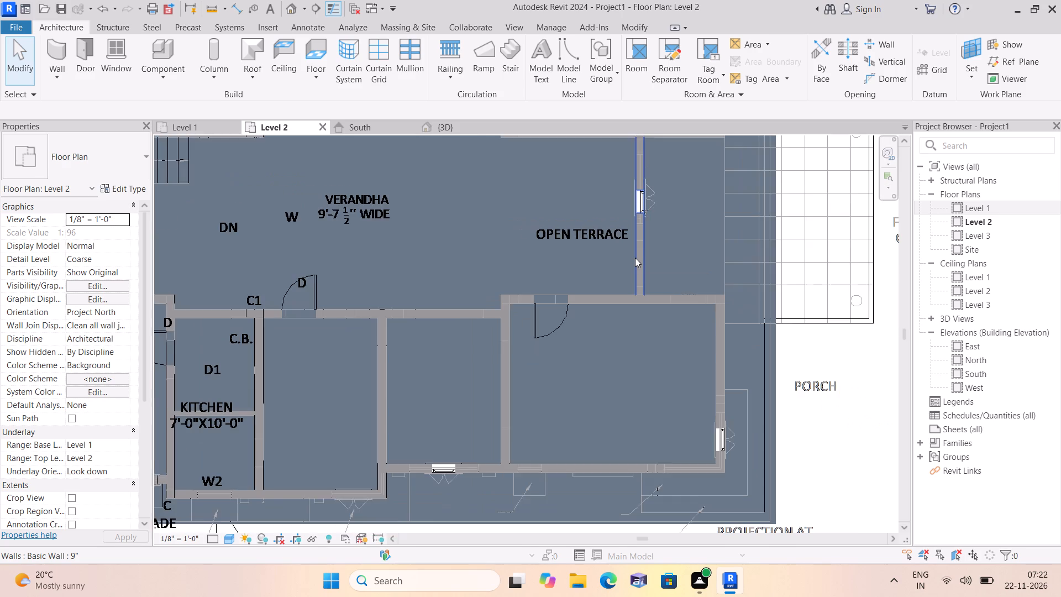
pyautogui.scroll(-3, 635, 258)
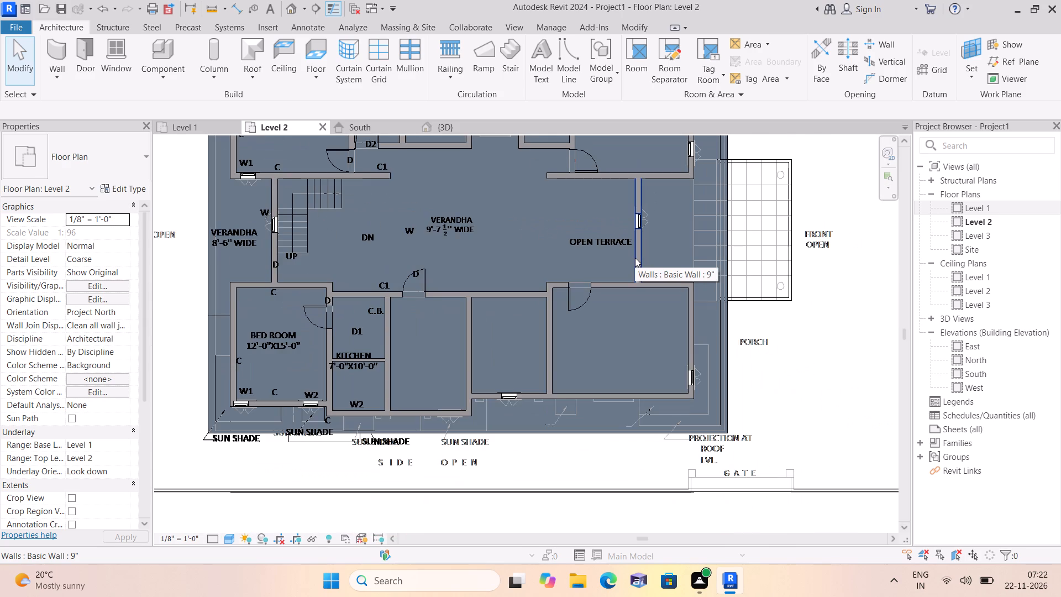
# Place a Single-Flush 36" x 80" door centred in the verandha-side wall of the Level 2 room beside the 6'-0"X9'-0" toilet.
pyautogui.moveTo(629, 254); pyautogui.dragTo(664, 335, button='middle')
pyautogui.scroll(3, 472, 227)
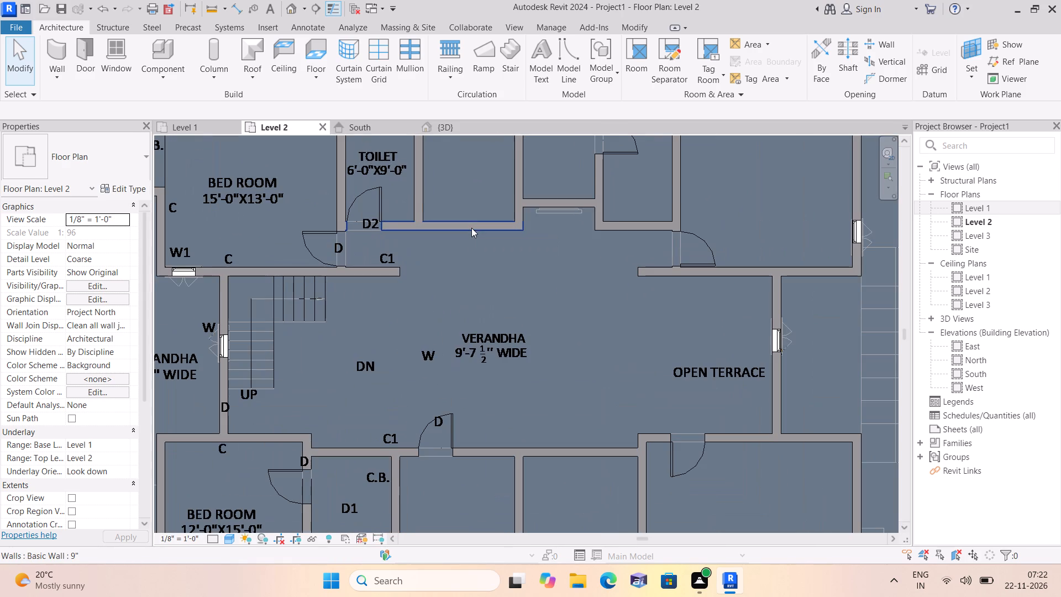
pyautogui.click(88, 71)
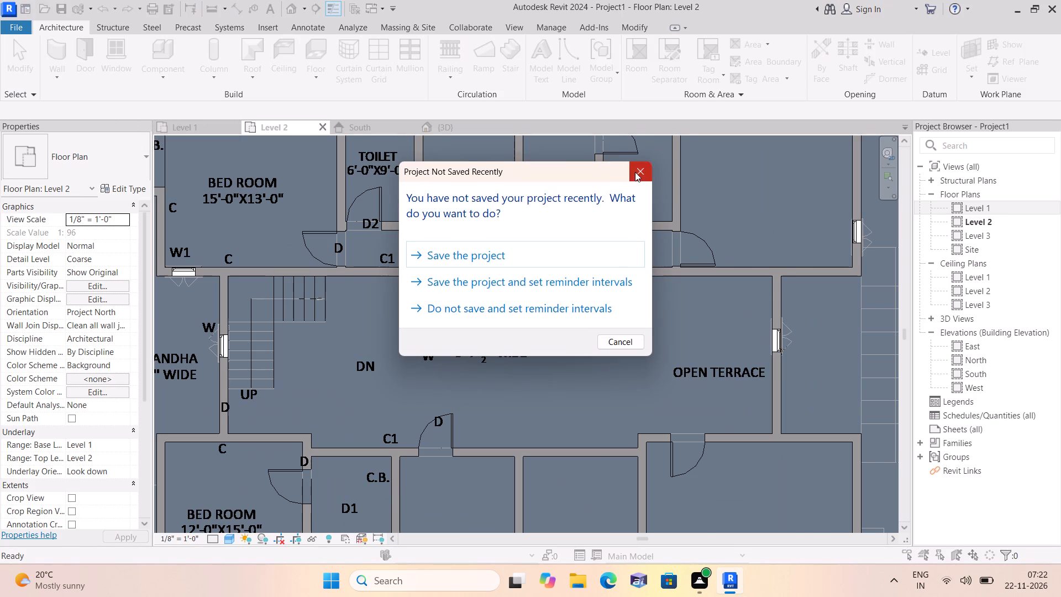
pyautogui.click(635, 172)
pyautogui.click(146, 154)
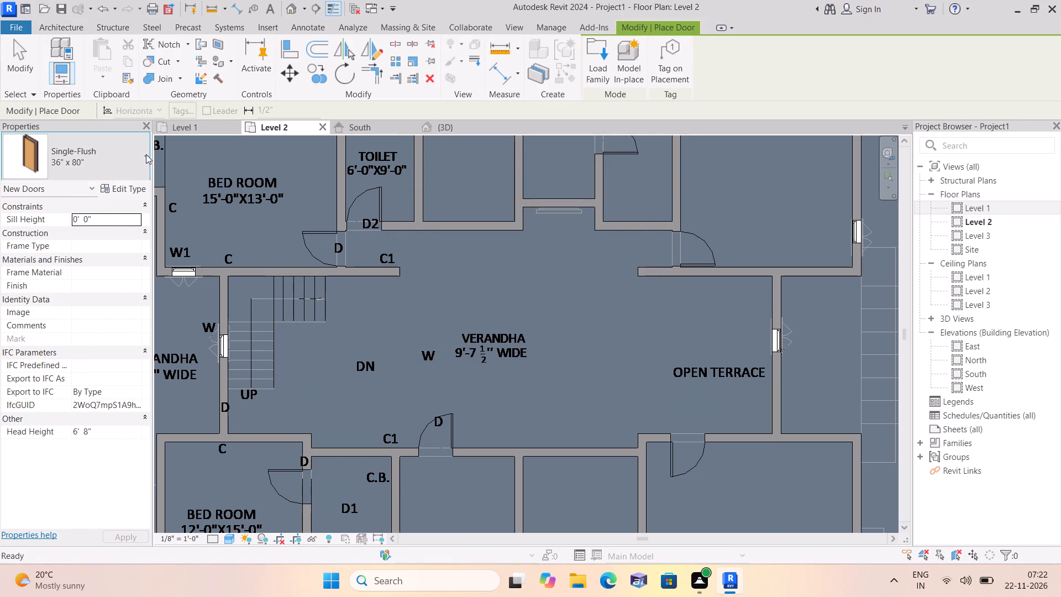
pyautogui.click(65, 317)
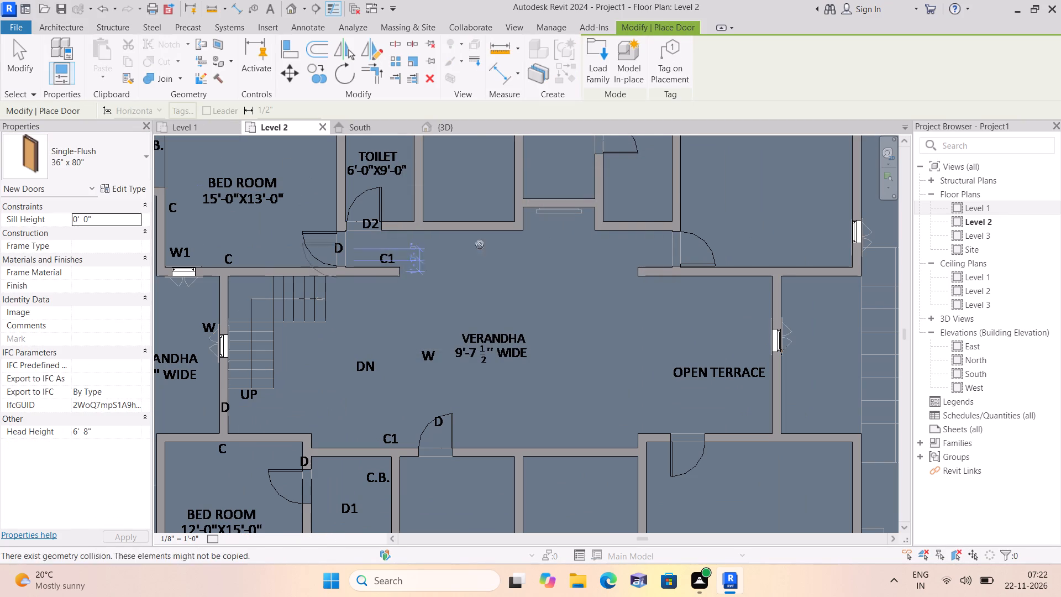
pyautogui.click(466, 222)
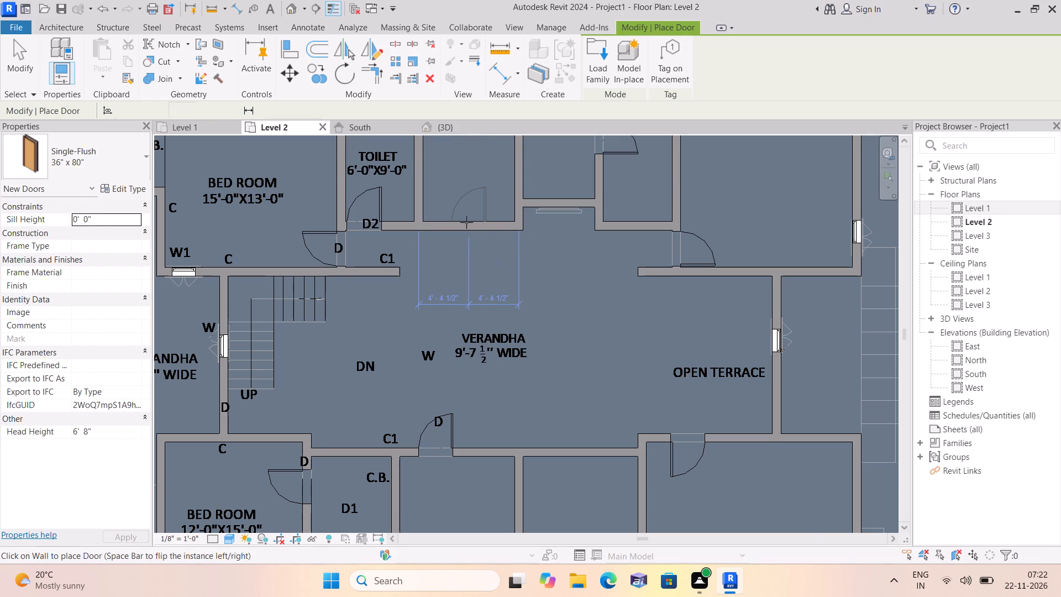
# Place a Single-Flush 36" x 80" door in the Level 2 open terrace's front wall, between its window and the corner.
pyautogui.scroll(-2, 526, 298)
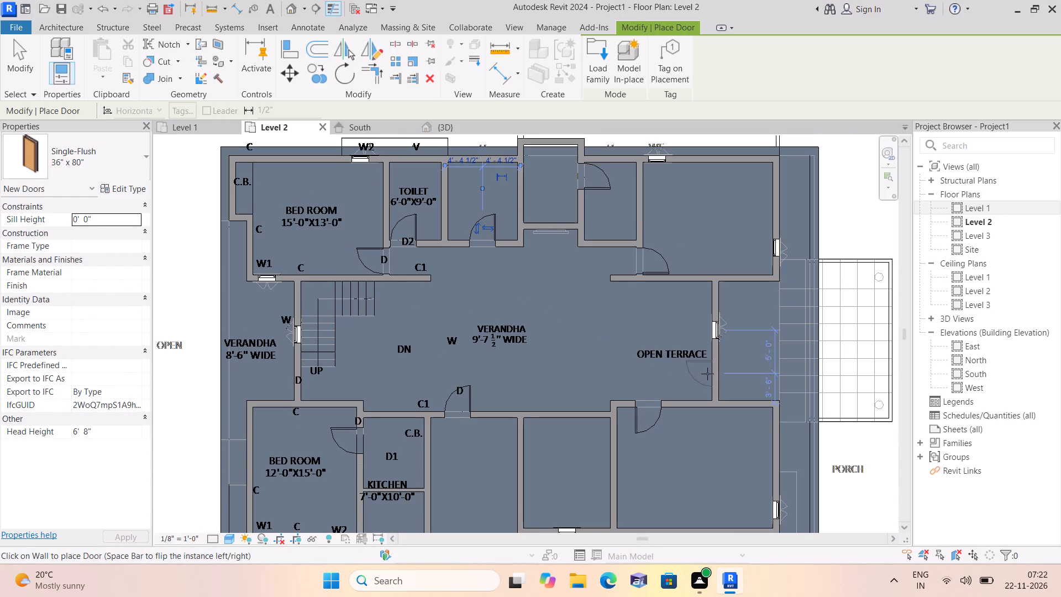
pyautogui.click(716, 376)
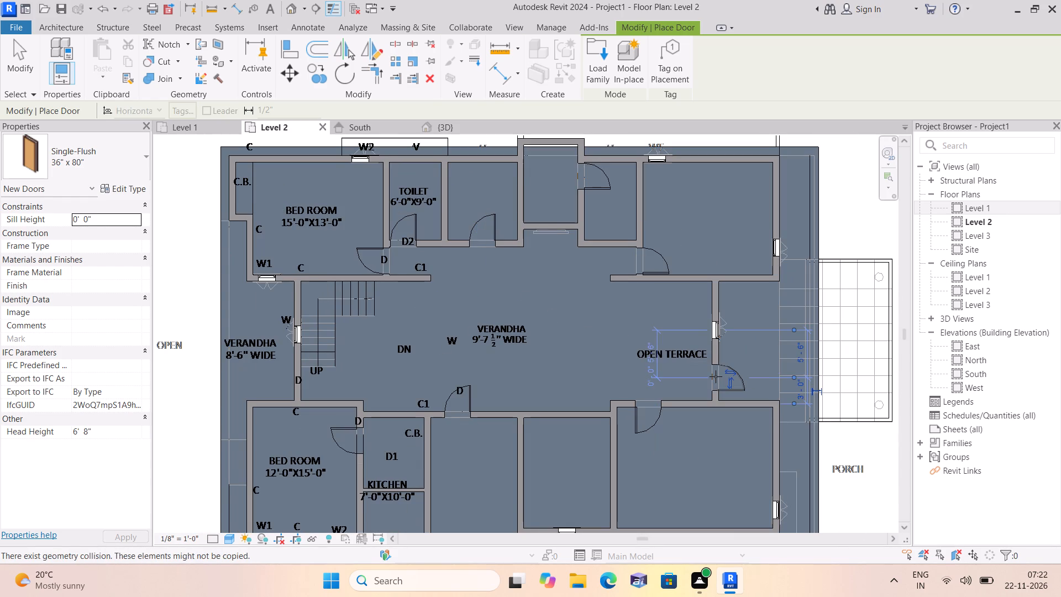
# On Level 1, place a Single-Flush 36" x 80" door at the D1 mark between the 12'-0"X15'-0" bedroom and the store.
pyautogui.scroll(-1, 583, 446)
pyautogui.moveTo(581, 440); pyautogui.dragTo(586, 319, button='middle')
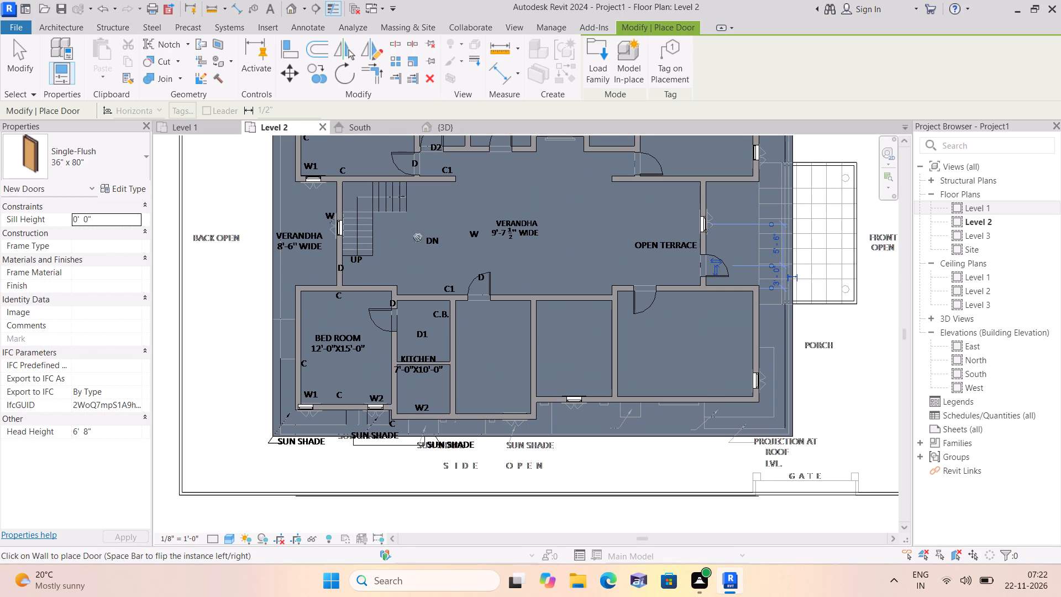
pyautogui.press('Escape')
pyautogui.click(195, 130)
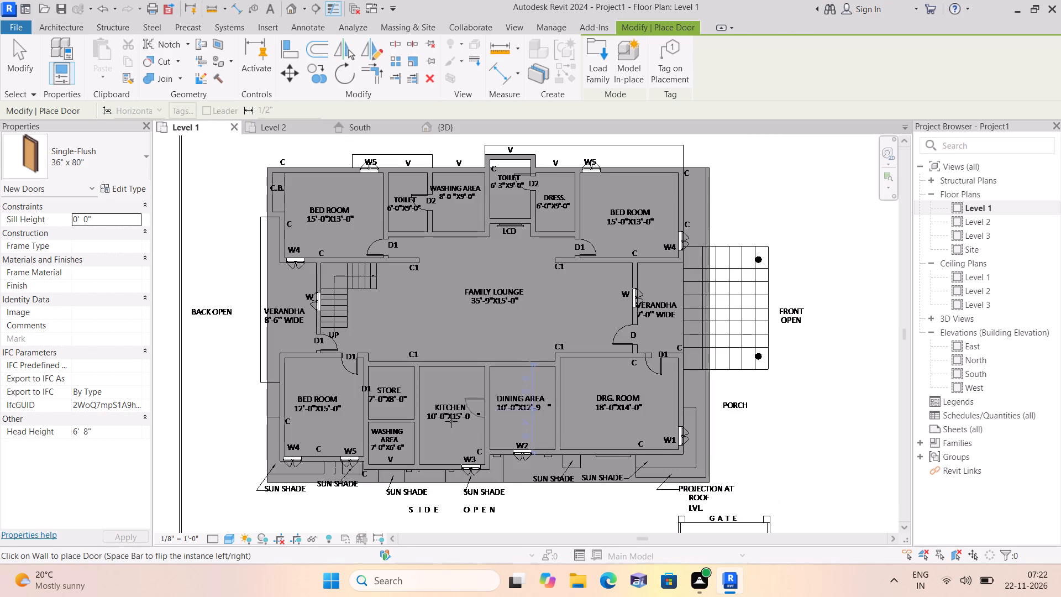
pyautogui.scroll(4, 354, 395)
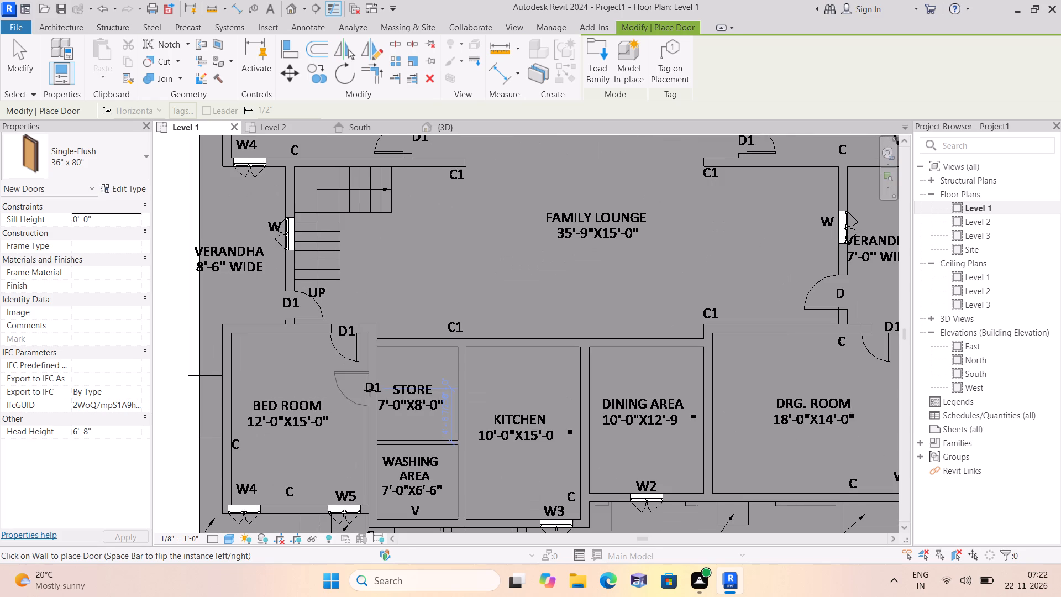
pyautogui.click(373, 394)
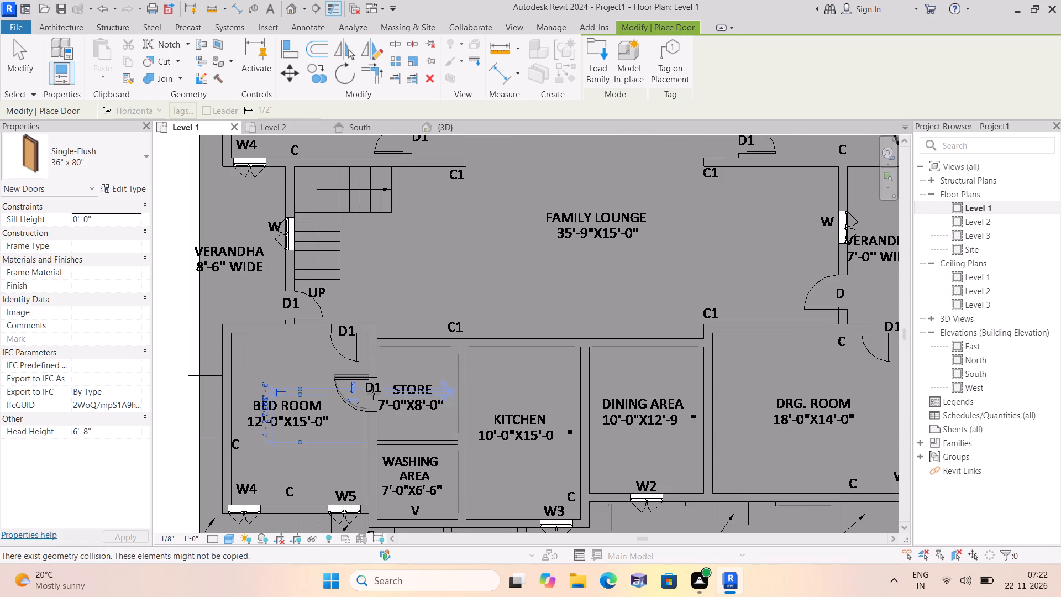
# Place a Single-Flush 36" x 80" door in the Level 1 wall between the family lounge and the kitchen, near the store side.
pyautogui.scroll(-2, 372, 394)
pyautogui.scroll(1, 403, 399)
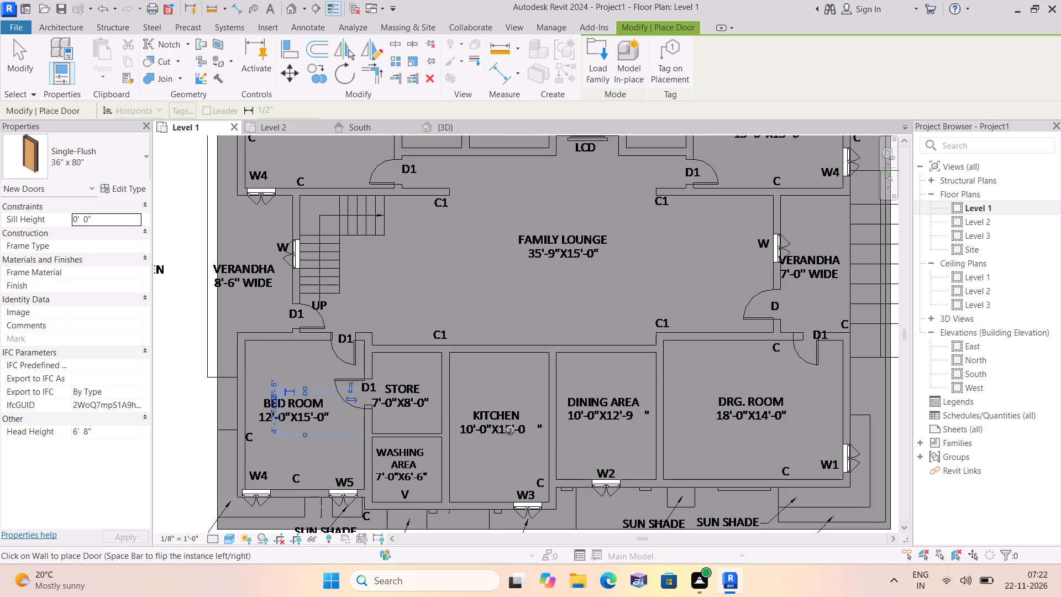
pyautogui.click(478, 352)
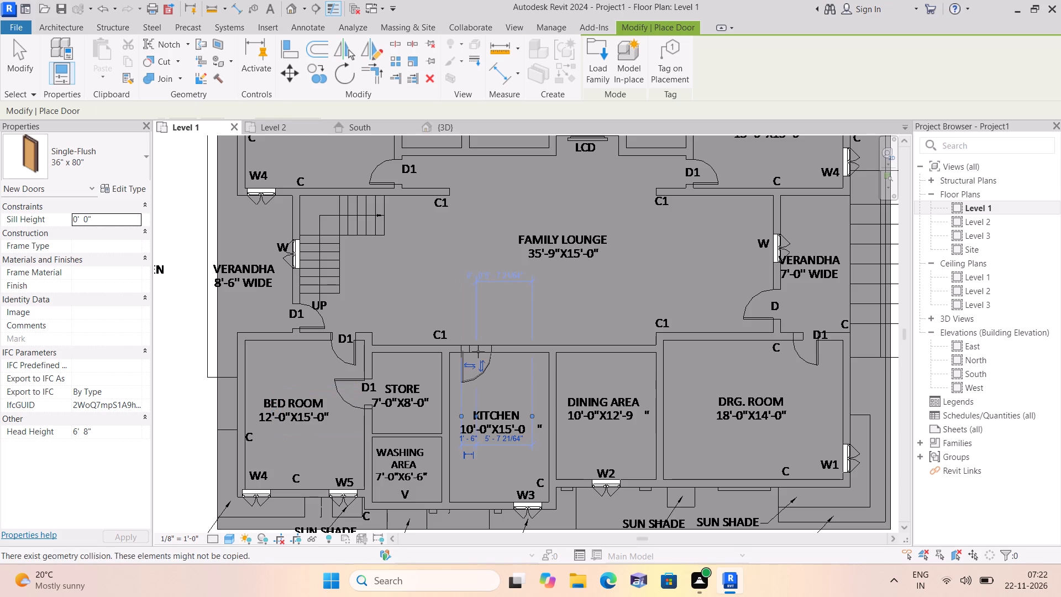
# Place a Single-Flush 36" x 80" door between the Level 1 family lounge and dining area, about 3'-0" from the kitchen wall.
pyautogui.scroll(-1, 478, 352)
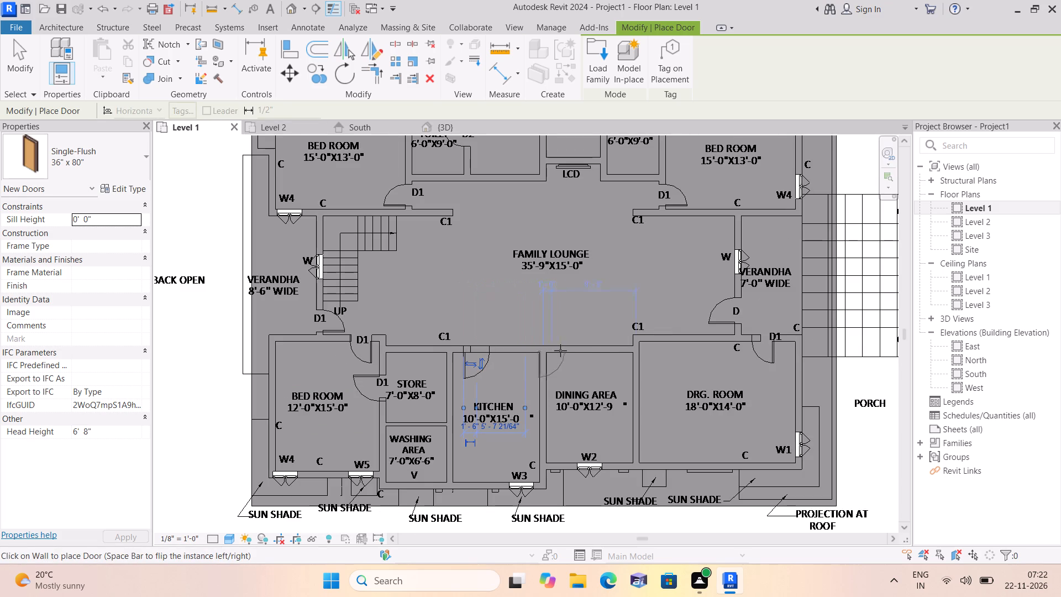
pyautogui.click(570, 350)
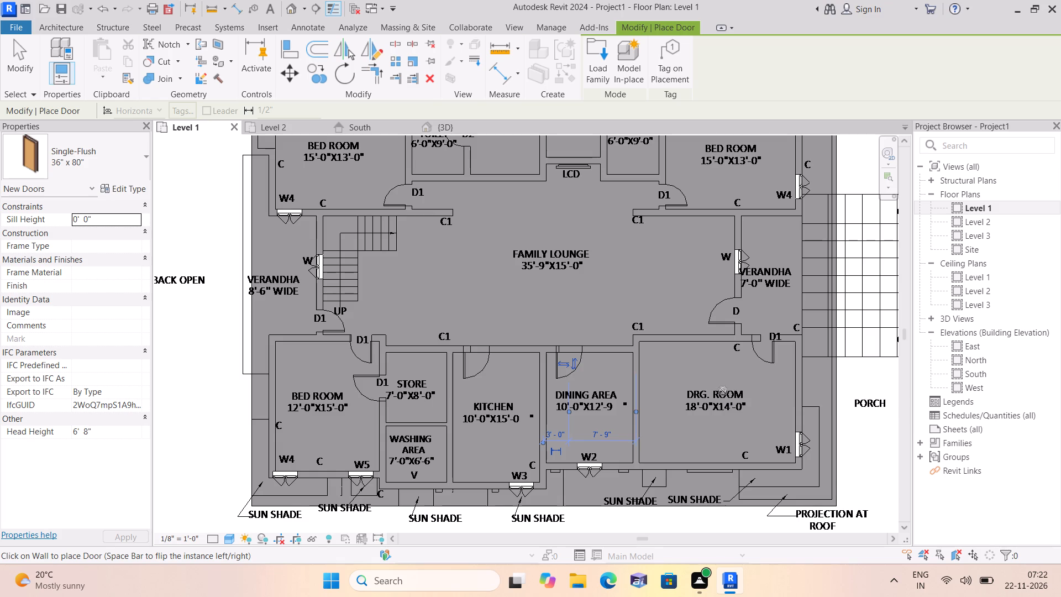
# On Level 2, place a Single-Flush 36" x 80" door between the verandha and the room above the dining area, about 3'-6" from its kitchen-side wall.
pyautogui.scroll(-1, 723, 390)
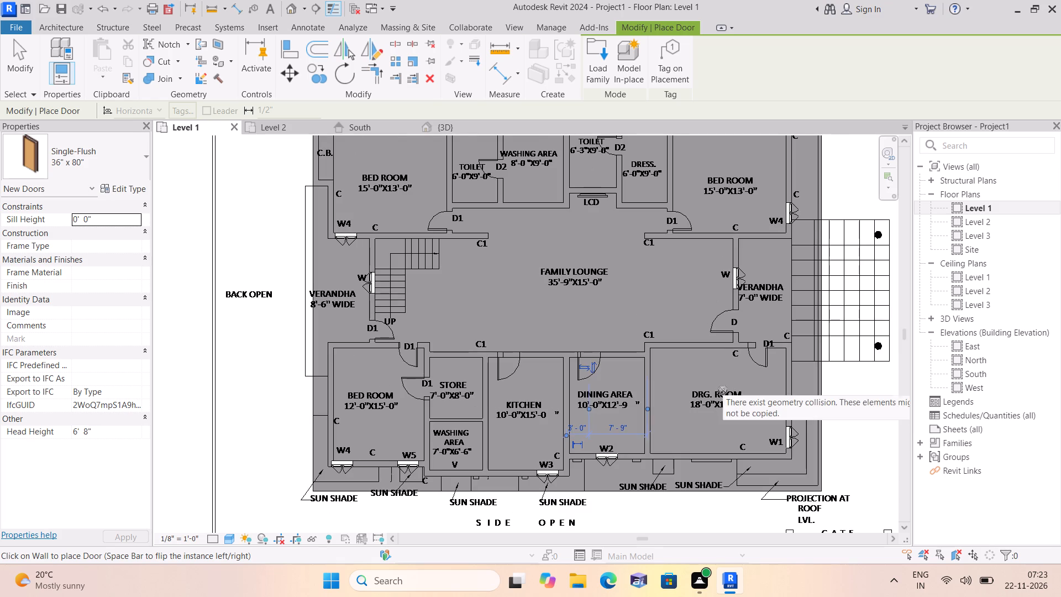
pyautogui.scroll(1, 723, 390)
pyautogui.moveTo(722, 390); pyautogui.dragTo(719, 468, button='middle')
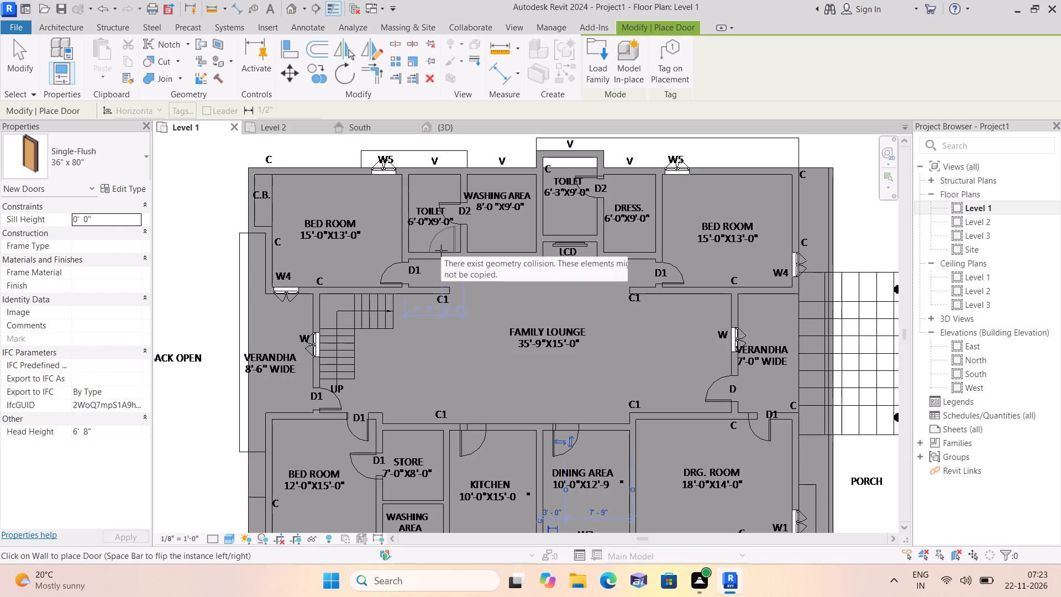
pyautogui.click(275, 130)
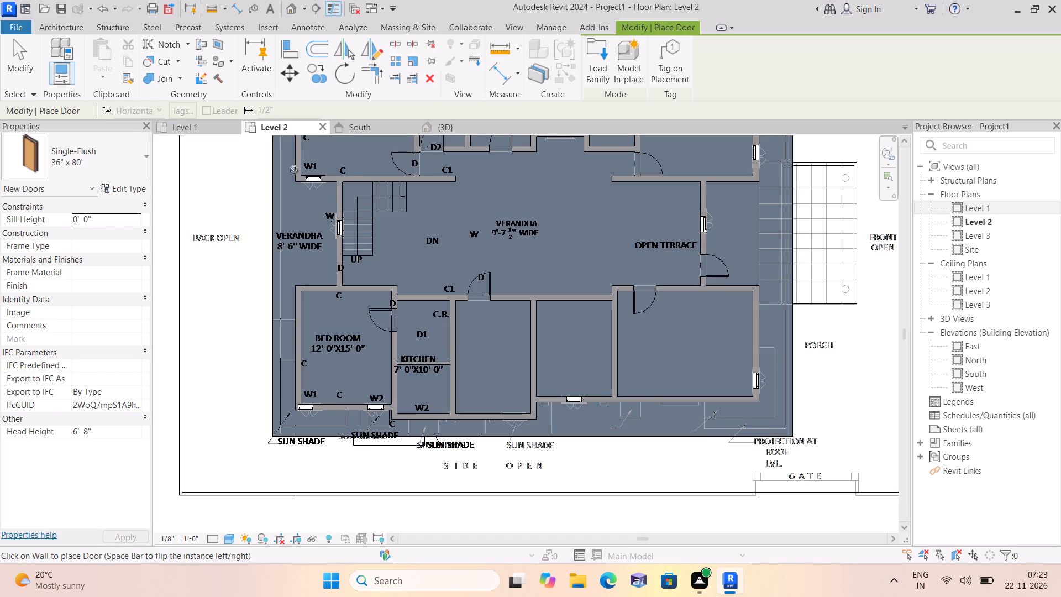
pyautogui.scroll(-2, 495, 322)
pyautogui.scroll(2, 537, 301)
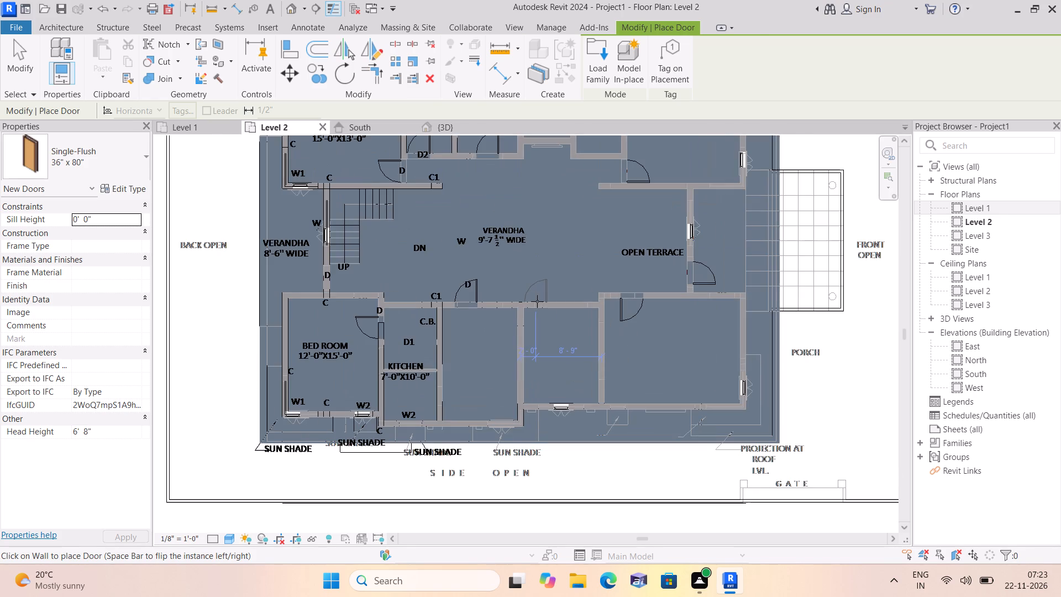
pyautogui.click(547, 302)
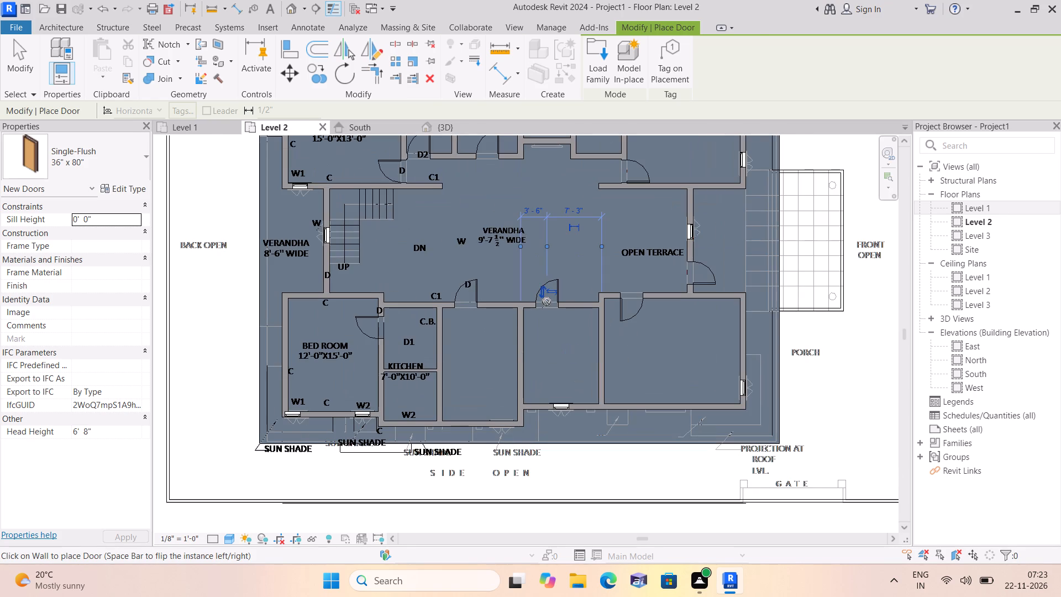
# Place a Single-Flush 36" x 80" door in the Level 2 wall between the stair area and the 12'-0"X15'-0" bedroom.
pyautogui.scroll(-1, 580, 306)
pyautogui.moveTo(576, 324); pyautogui.dragTo(574, 332, button='middle')
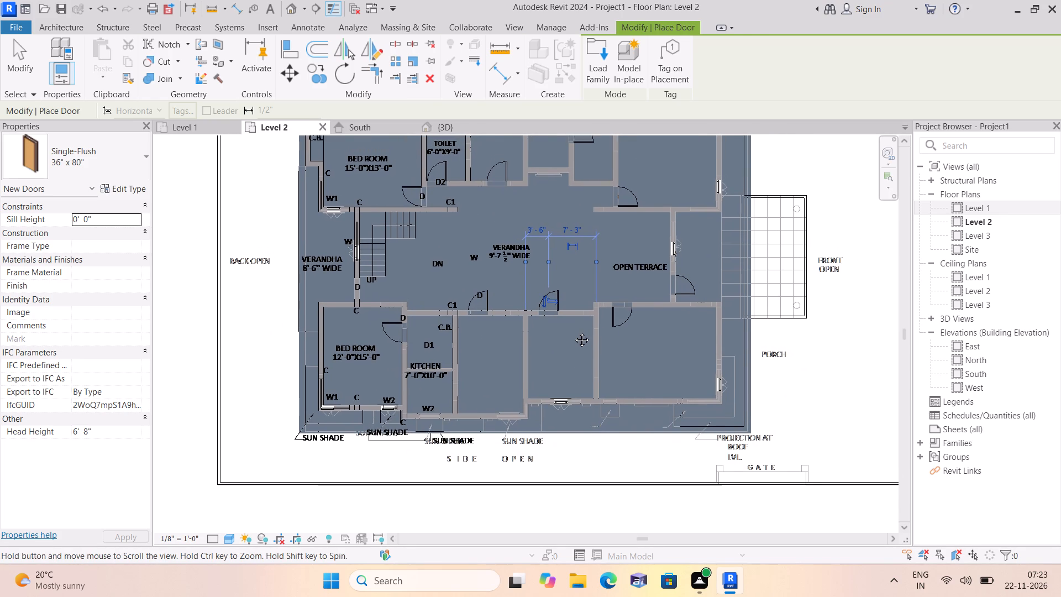
pyautogui.moveTo(574, 332); pyautogui.dragTo(553, 339, button='middle')
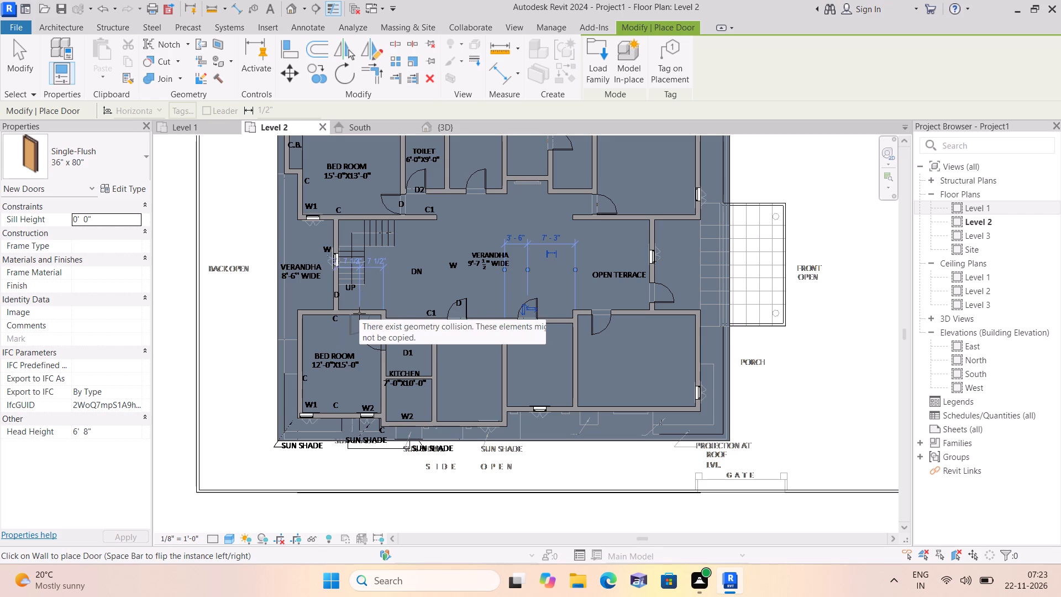
pyautogui.click(359, 313)
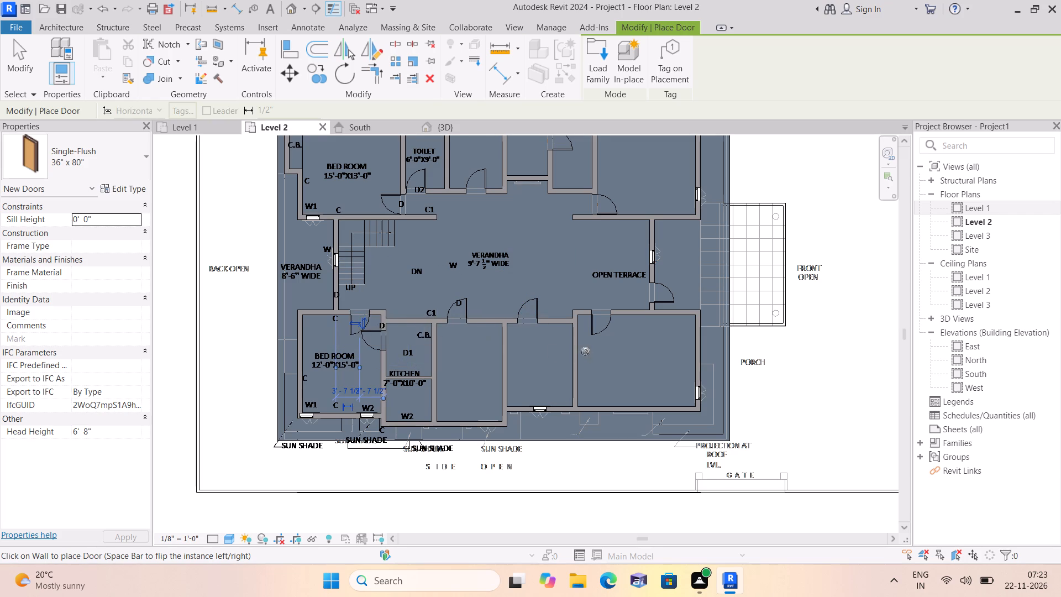
pyautogui.moveTo(580, 352); pyautogui.dragTo(527, 418, button='middle')
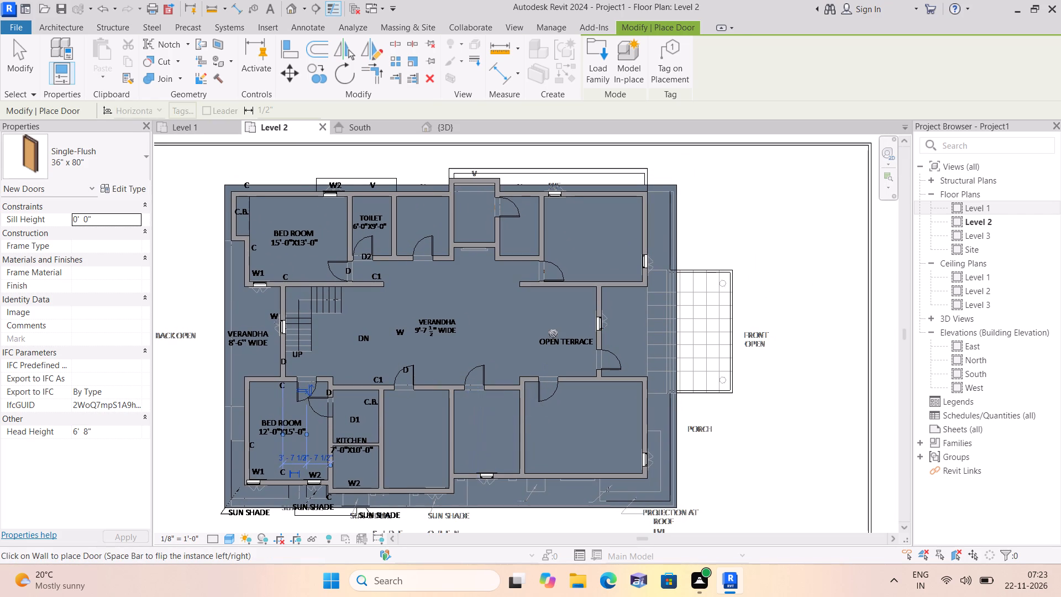
pyautogui.press('Escape')
pyautogui.press('Escape')
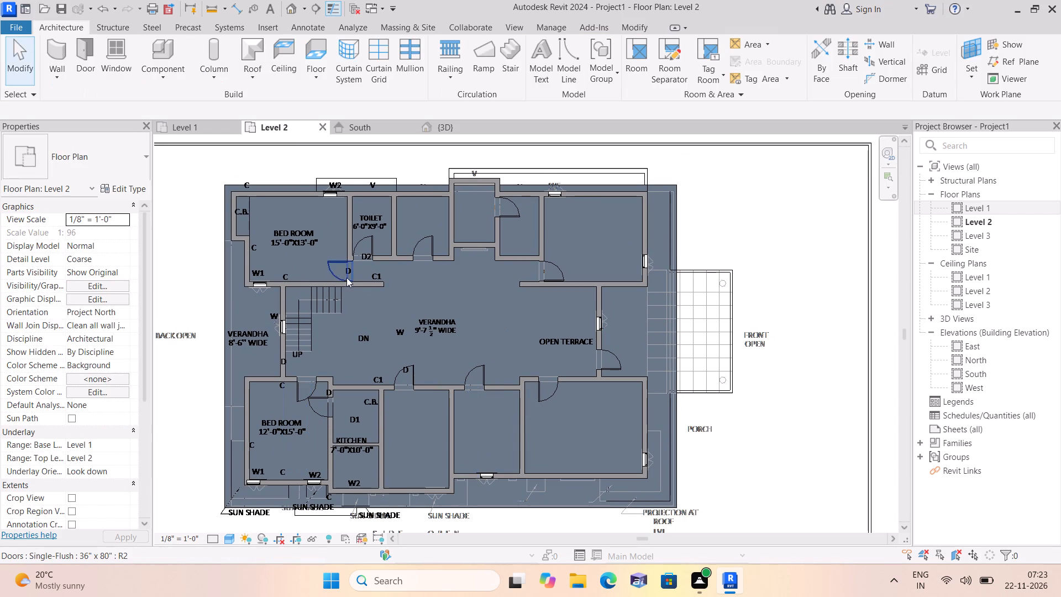
# Flip the hand of the Level 2 door marked D between the 15'-0"X13'-0" bedroom and the verandha.
pyautogui.scroll(2, 339, 272)
pyautogui.click(344, 259)
pyautogui.scroll(3, 344, 264)
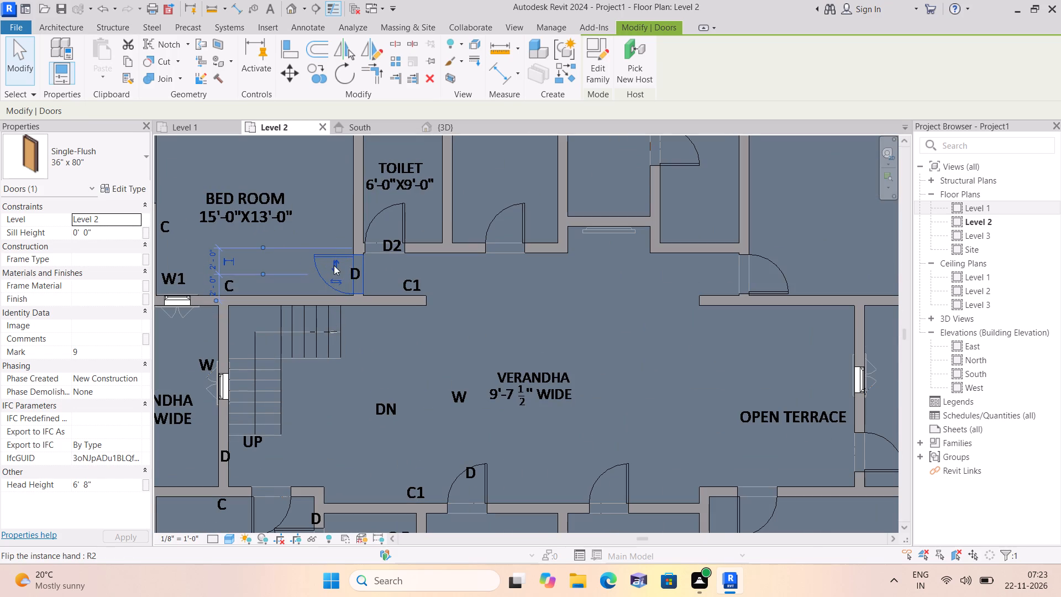
pyautogui.click(331, 271)
pyautogui.press('Escape')
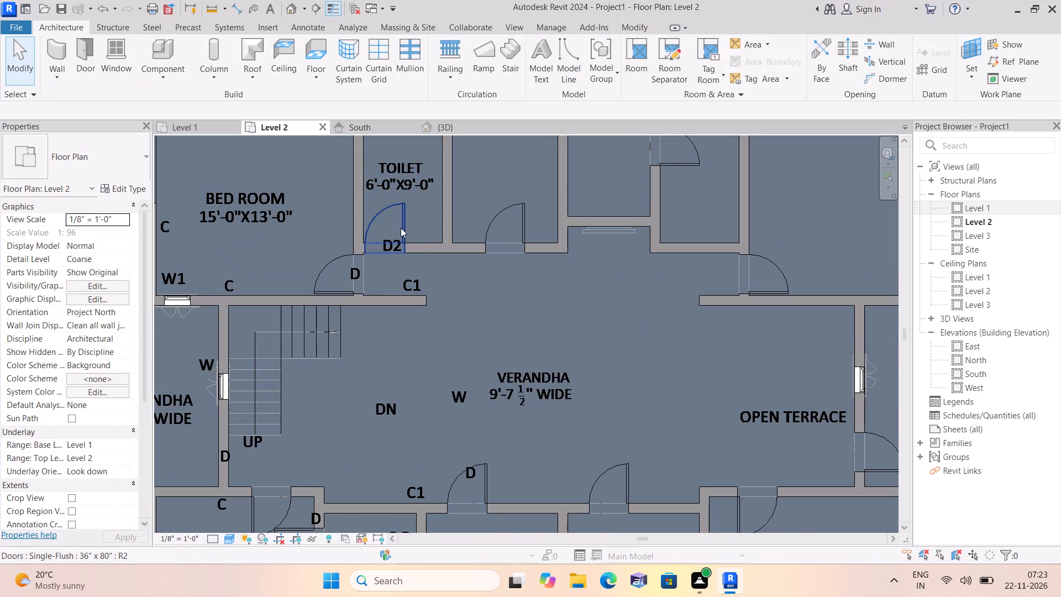
# Flip the facing of the Level 2 toilet door at the D2 mark so it swings out towards the verandha.
pyautogui.click(400, 226)
pyautogui.click(385, 221)
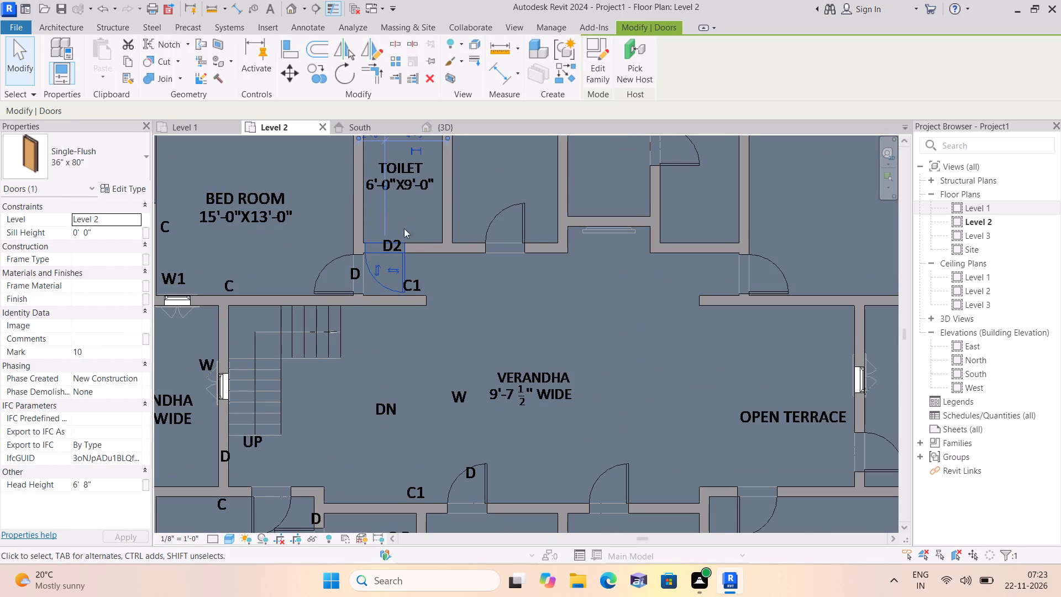
# Flip the facing of the Level 2 toilet door at D2 back into the toilet and flip its hand to hinge beside the bedroom wall.
pyautogui.click(380, 265)
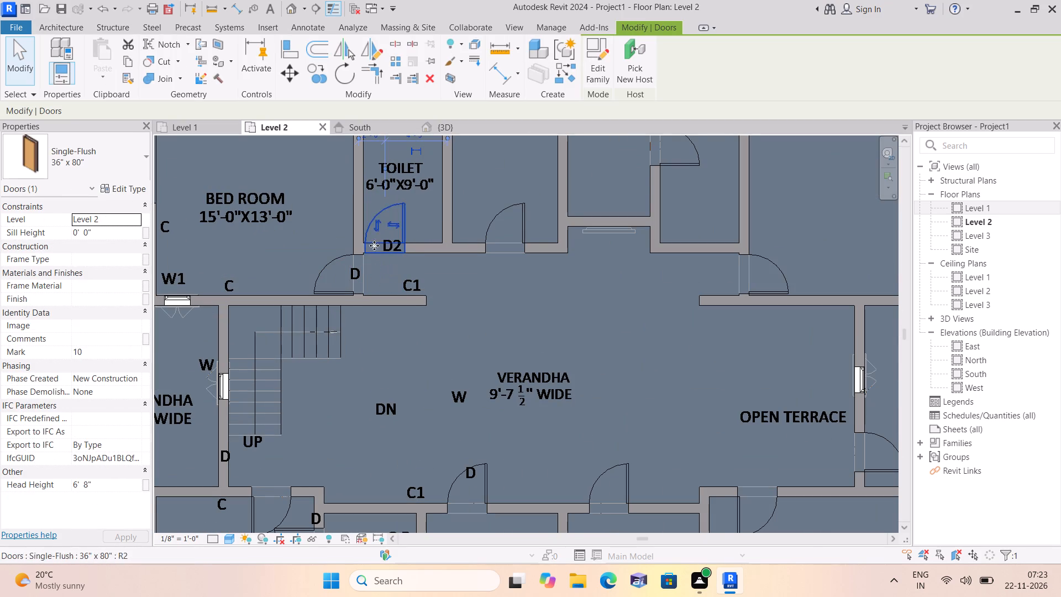
pyautogui.click(387, 223)
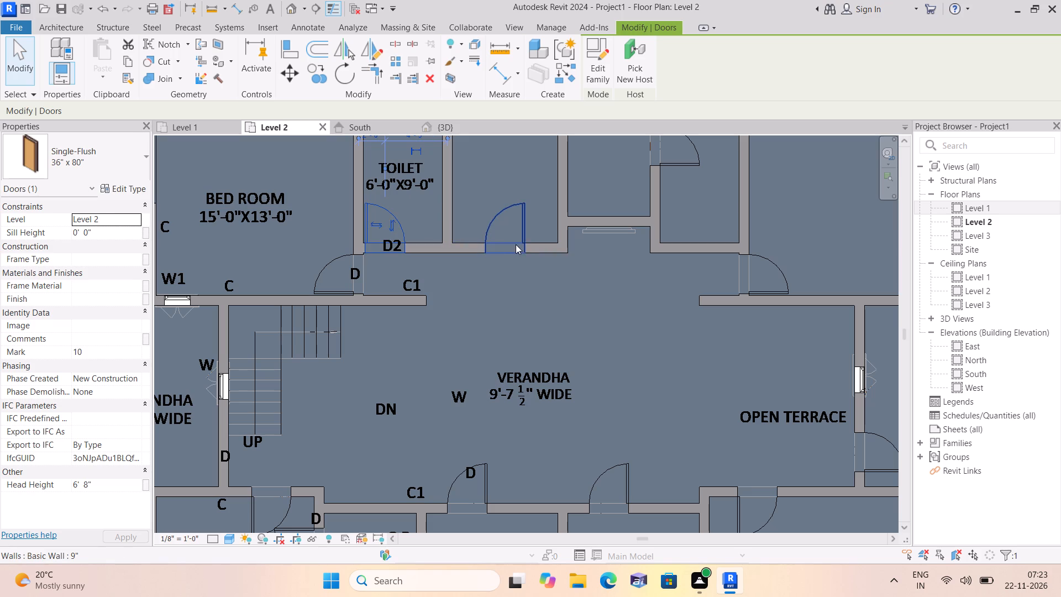
pyautogui.press('Escape')
# Flip the hand of the Level 2 door between the central projecting room and the adjoining narrow room so it hinges nearer the outer wall.
pyautogui.scroll(-1, 534, 263)
pyautogui.moveTo(544, 267); pyautogui.dragTo(513, 282, button='middle')
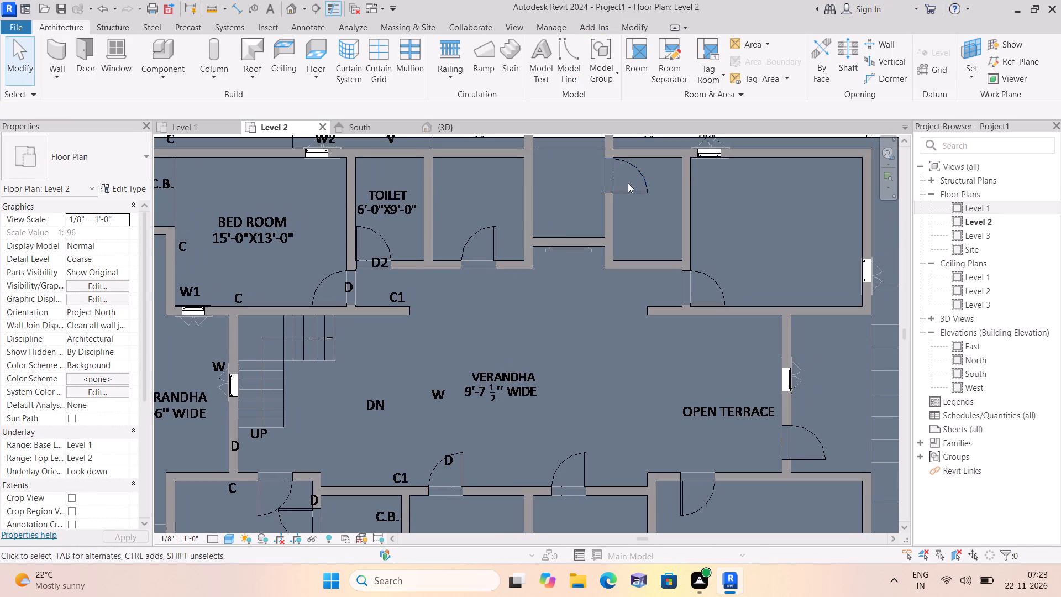
pyautogui.click(628, 188)
pyautogui.scroll(3, 629, 186)
pyautogui.click(631, 176)
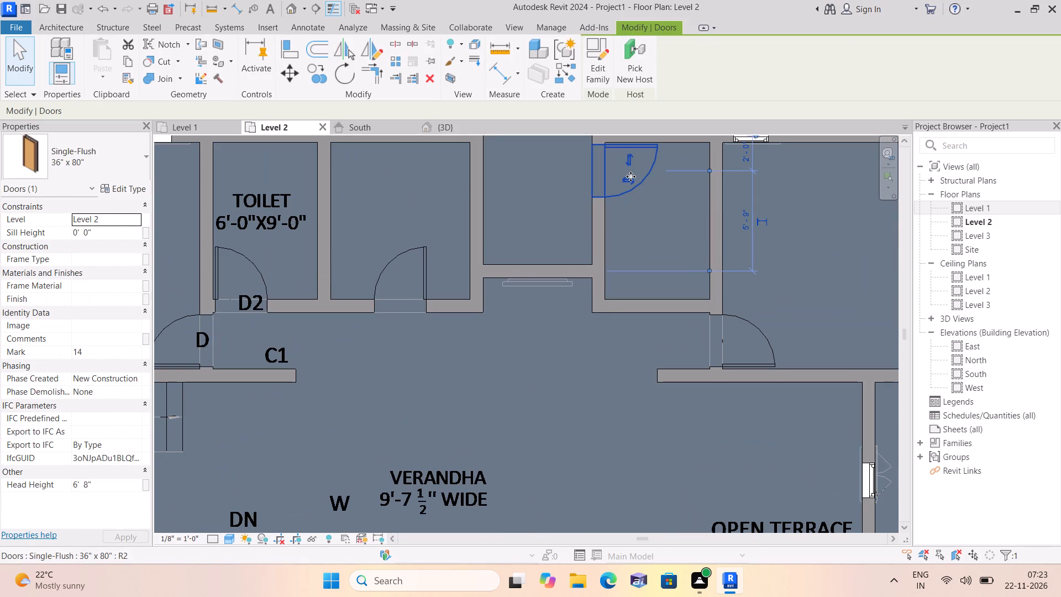
pyautogui.press('Escape')
# Flip the facing of the Level 2 door beside the OPEN TERRACE label so it swings inward towards the verandha.
pyautogui.scroll(-2, 655, 234)
pyautogui.scroll(3, 758, 356)
pyautogui.scroll(-1, 729, 315)
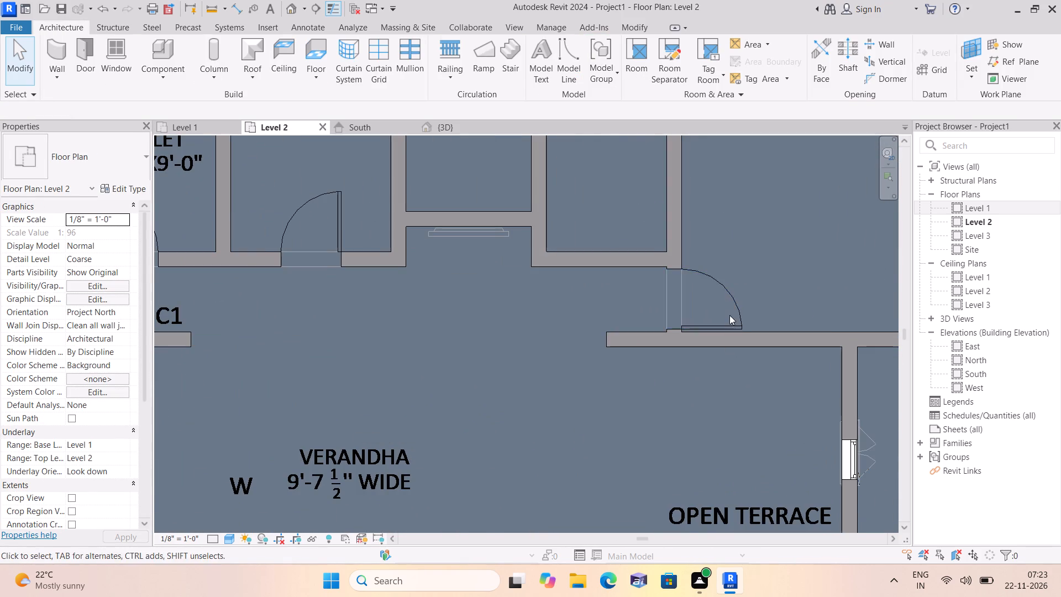
pyautogui.scroll(-5, 729, 315)
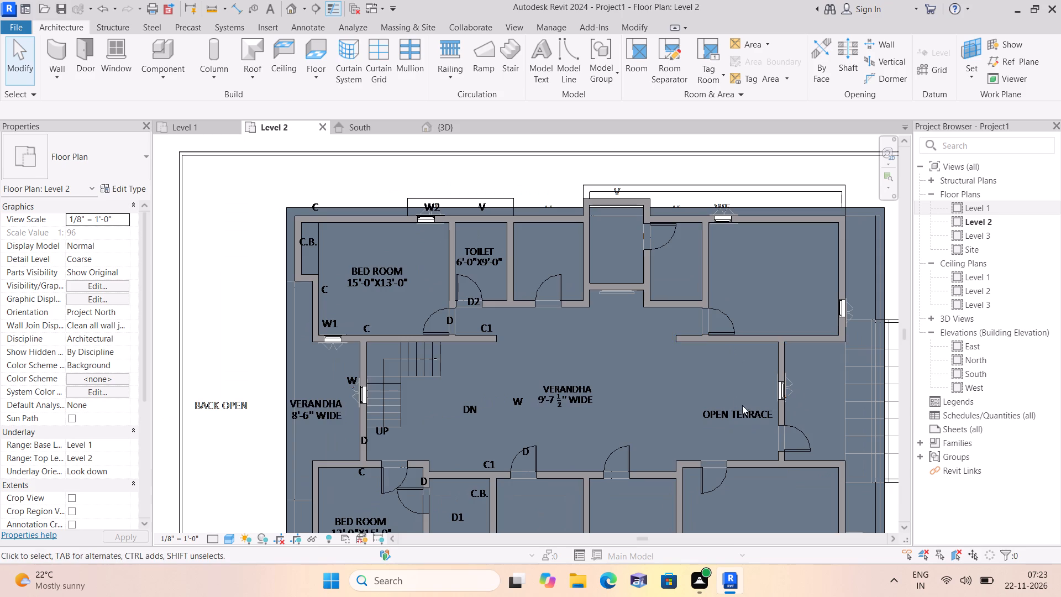
pyautogui.moveTo(745, 407); pyautogui.dragTo(690, 342, button='middle')
pyautogui.scroll(2, 748, 388)
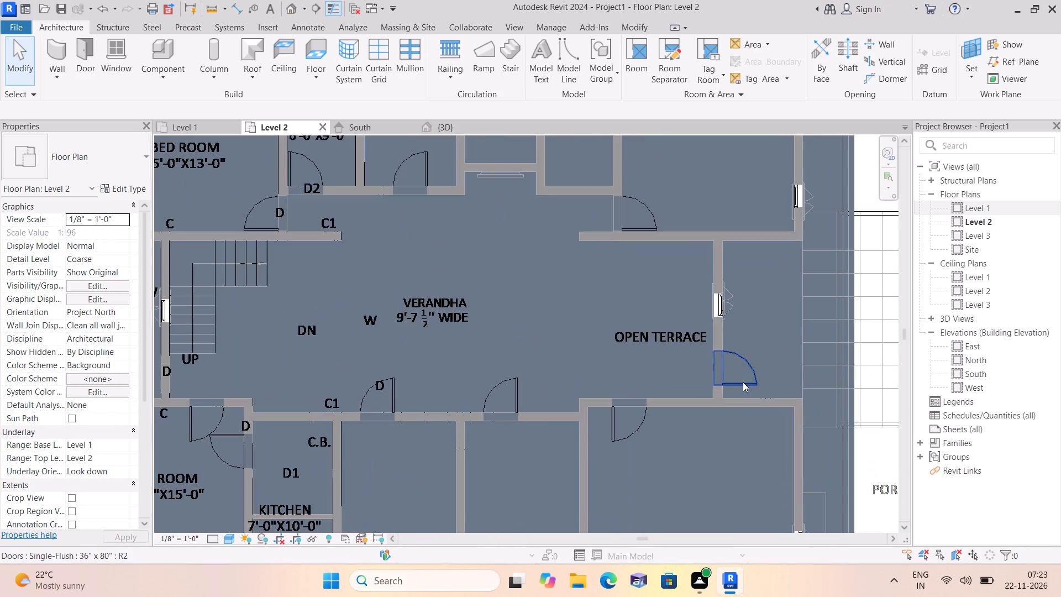
pyautogui.click(738, 379)
pyautogui.click(732, 358)
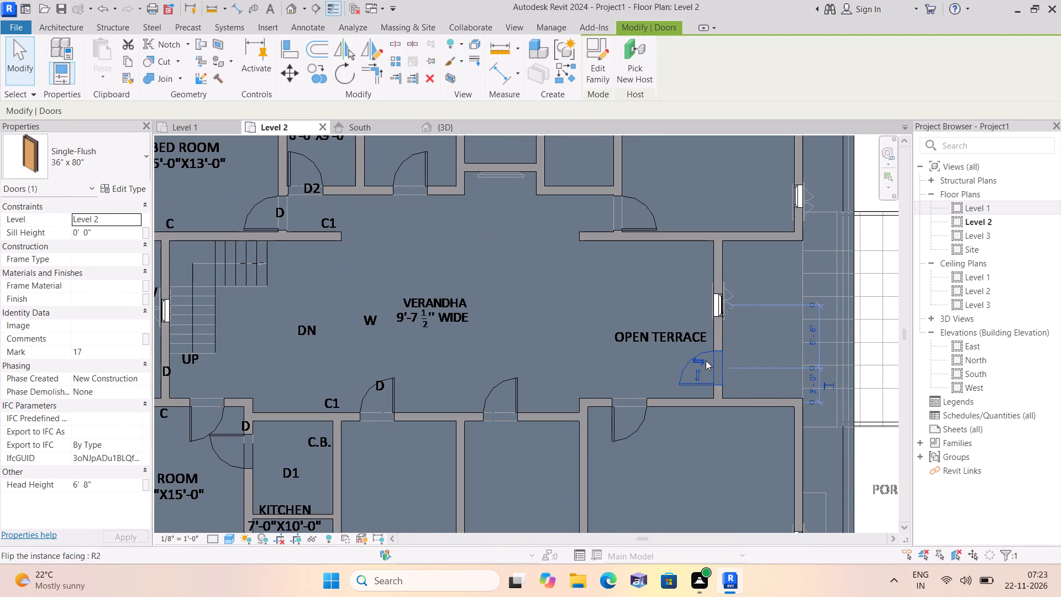
pyautogui.press('Escape')
# Flip the facing and hand of the unlabelled Level 2 verandha door, two rooms along from the kitchen, so it swings into its room.
pyautogui.scroll(-2, 635, 392)
pyautogui.moveTo(545, 421); pyautogui.dragTo(603, 395, button='middle')
pyautogui.scroll(-1, 545, 421)
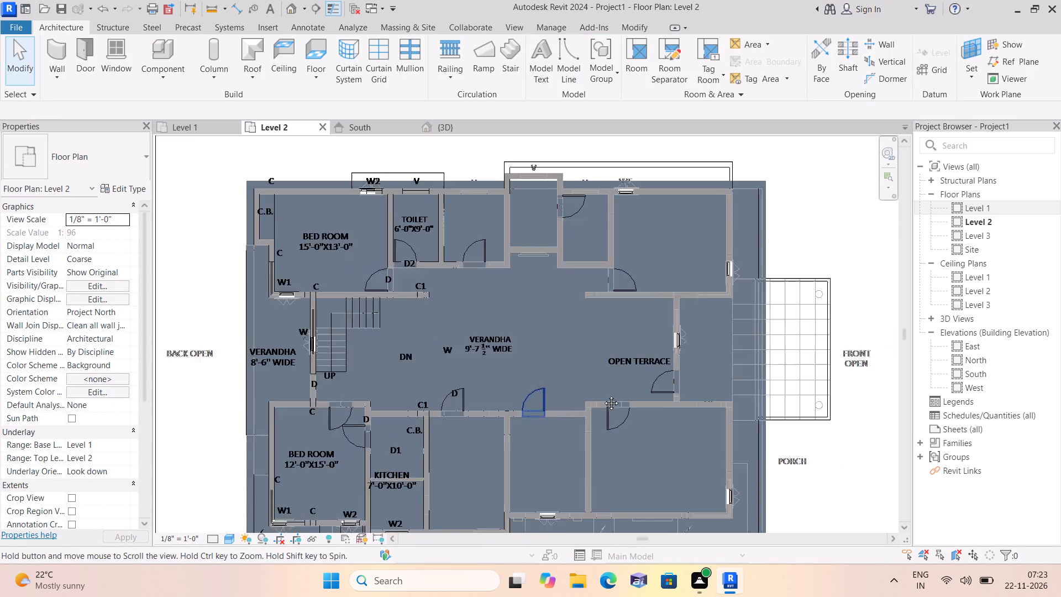
pyautogui.moveTo(603, 395); pyautogui.dragTo(607, 390, button='middle')
pyautogui.click(593, 364)
pyautogui.scroll(4, 594, 364)
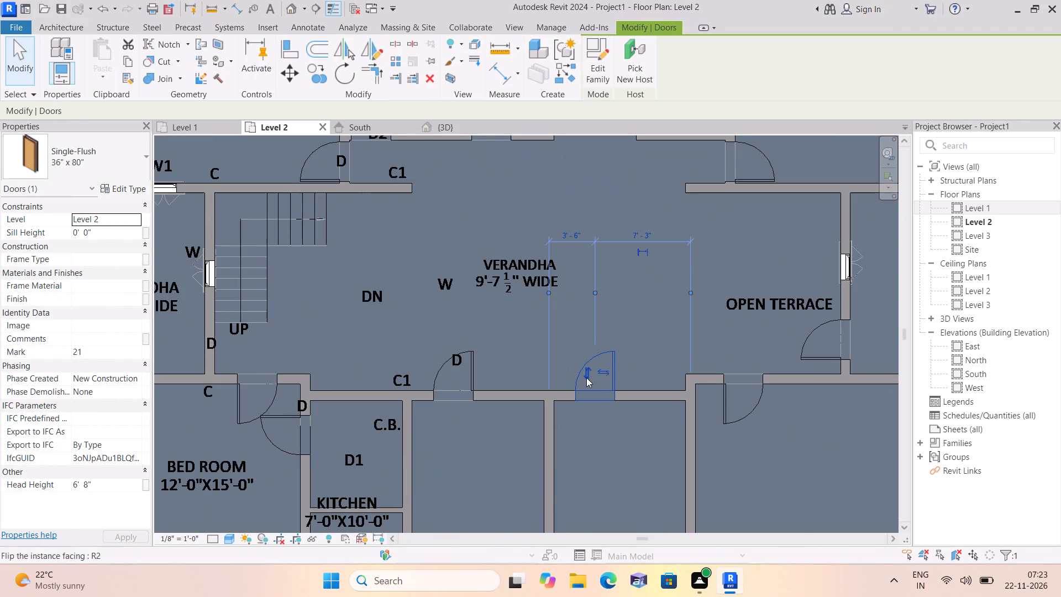
pyautogui.click(585, 377)
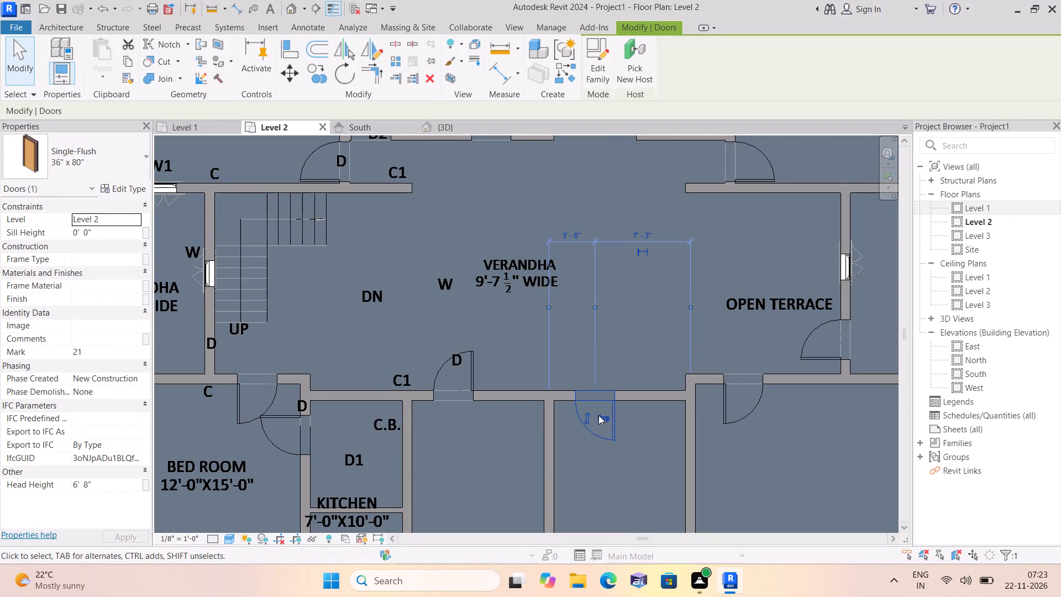
pyautogui.click(598, 415)
pyautogui.press('Escape')
# Flip the facing and hand of the Level 2 door marked D in the room next to the kitchen so it swings into that room.
pyautogui.scroll(-1, 540, 372)
pyautogui.moveTo(496, 405); pyautogui.dragTo(545, 382, button='middle')
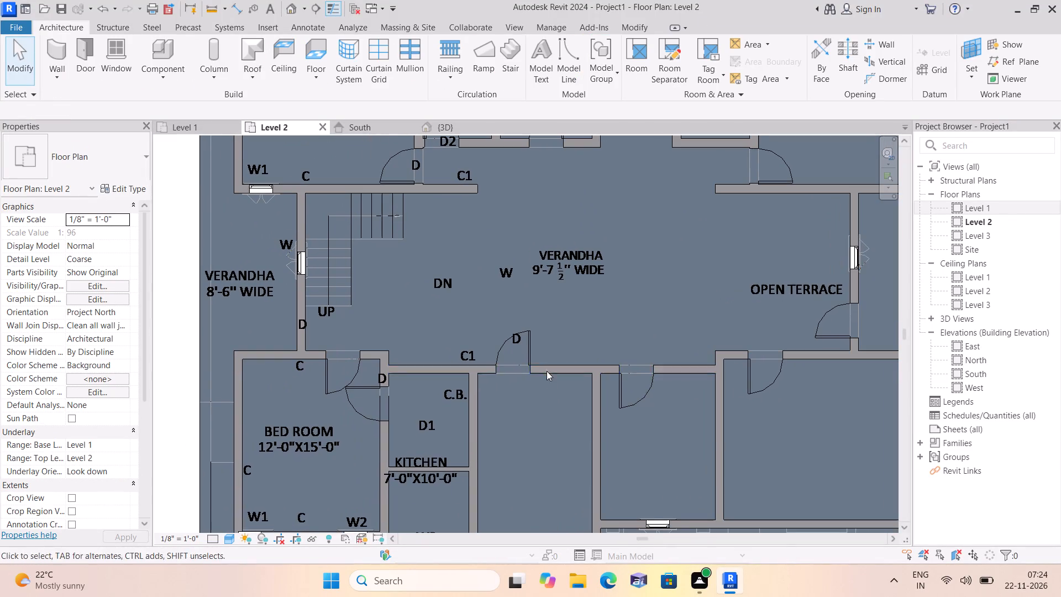
pyautogui.click(529, 351)
pyautogui.scroll(3, 528, 351)
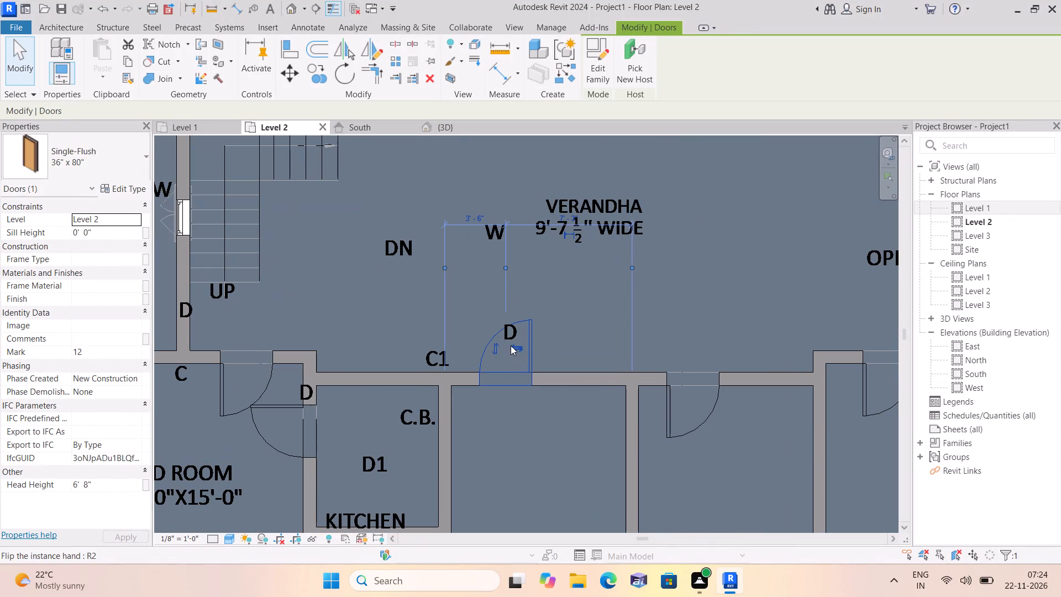
pyautogui.click(492, 350)
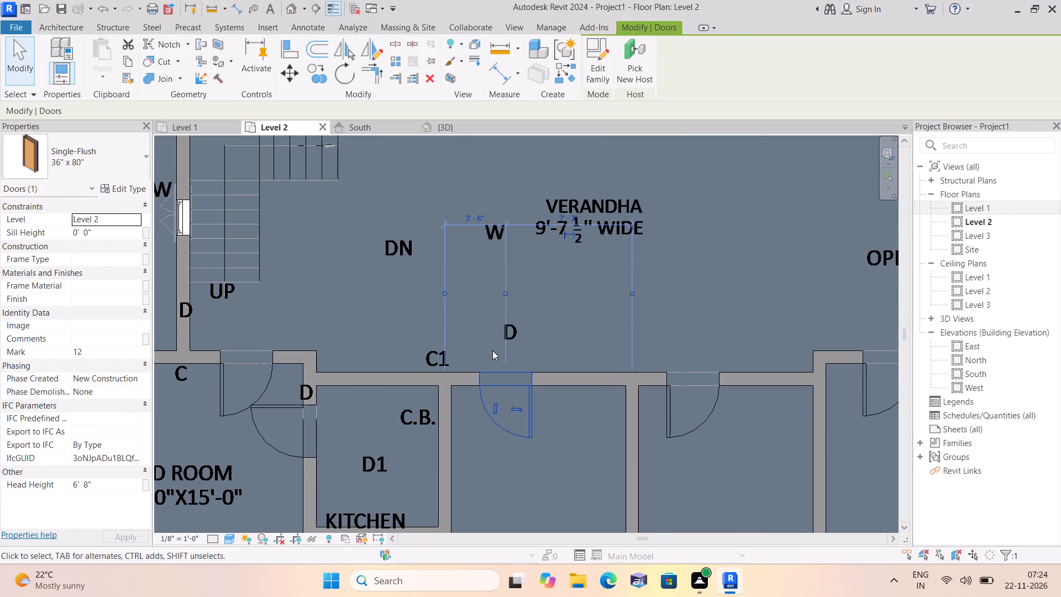
pyautogui.click(513, 404)
pyautogui.press('Escape')
# Flip the facing of the Level 2 door between the 12'-0"X15'-0" bedroom and the kitchen block so it swings into the D1 space.
pyautogui.scroll(-2, 593, 349)
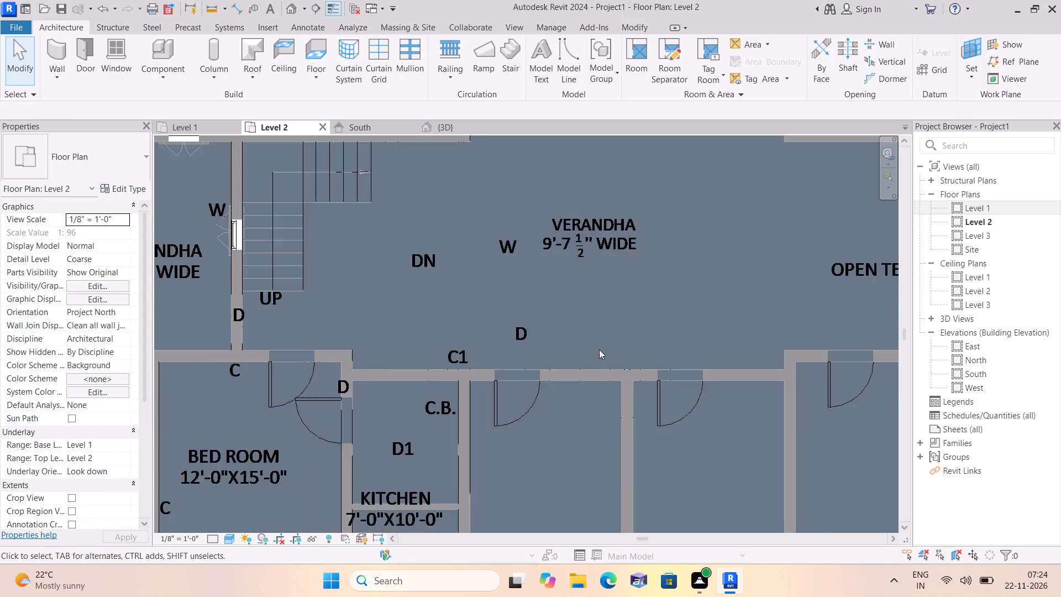
pyautogui.scroll(-1, 599, 349)
pyautogui.scroll(1, 402, 410)
pyautogui.click(388, 384)
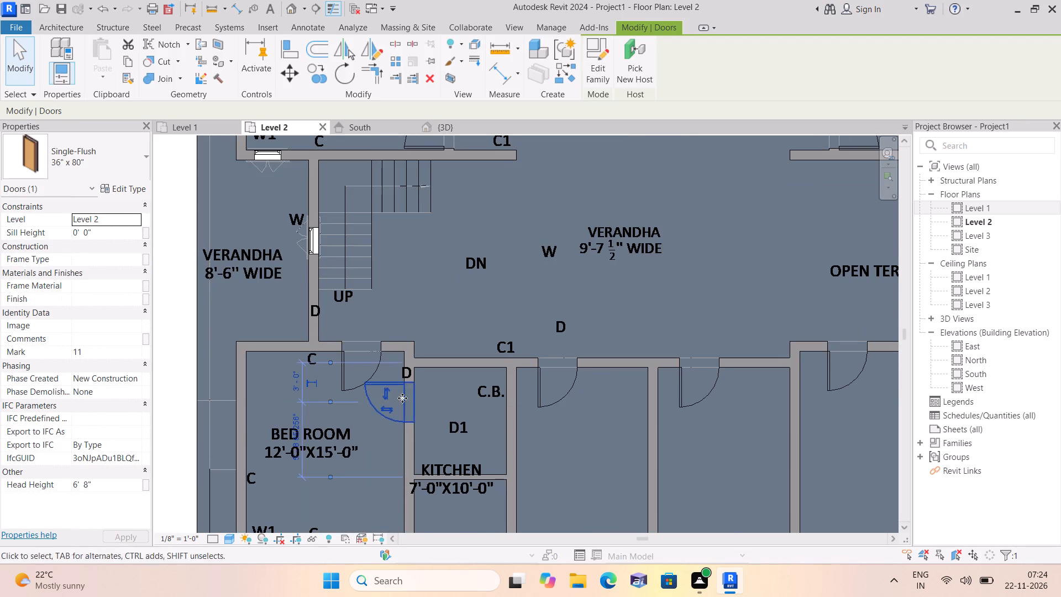
pyautogui.scroll(2, 403, 401)
pyautogui.click(385, 413)
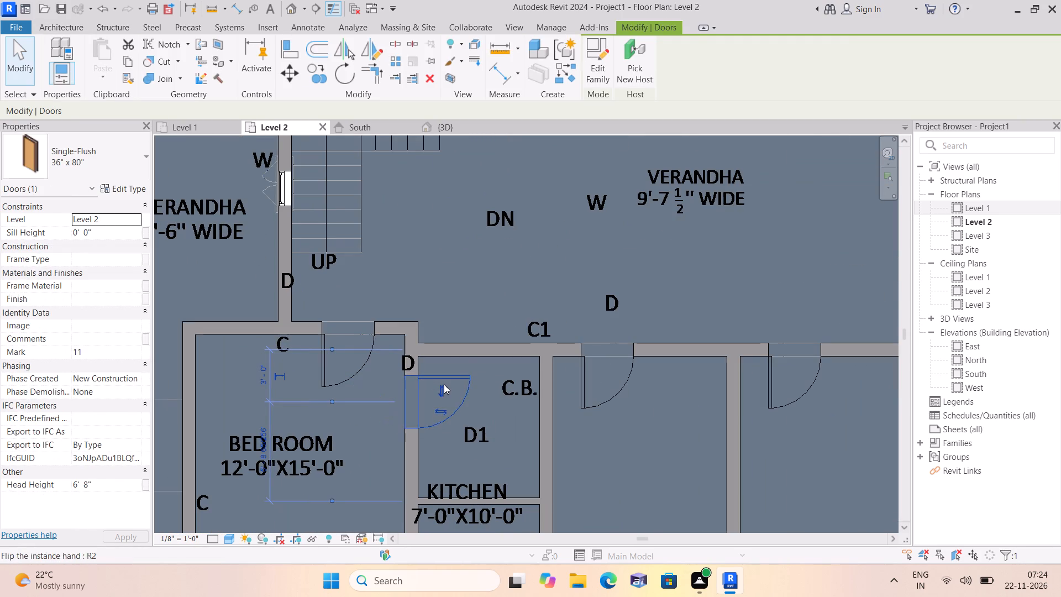
pyautogui.press('Escape')
# Flip the hand of the Level 2 door between the stair area and the 12'-0"X15'-0" bedroom.
pyautogui.scroll(-3, 530, 312)
pyautogui.scroll(2, 538, 344)
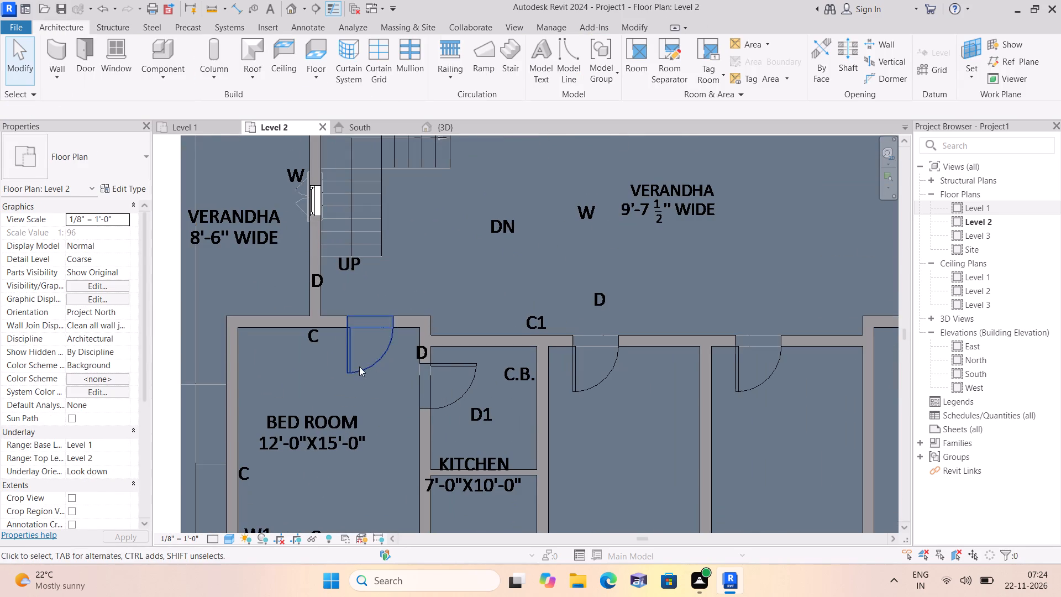
pyautogui.click(359, 366)
pyautogui.scroll(2, 375, 341)
pyautogui.click(364, 352)
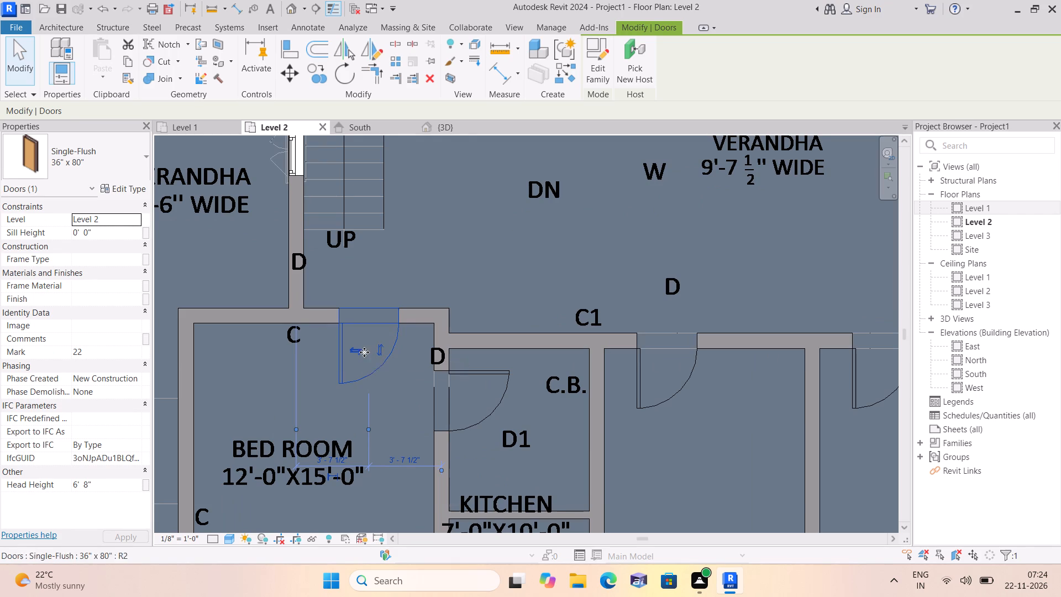
pyautogui.press('Escape')
# Switch to the 3D view and examine the doors and windows on both levels from all sides of the house.
pyautogui.scroll(-6, 510, 349)
pyautogui.scroll(-1, 659, 426)
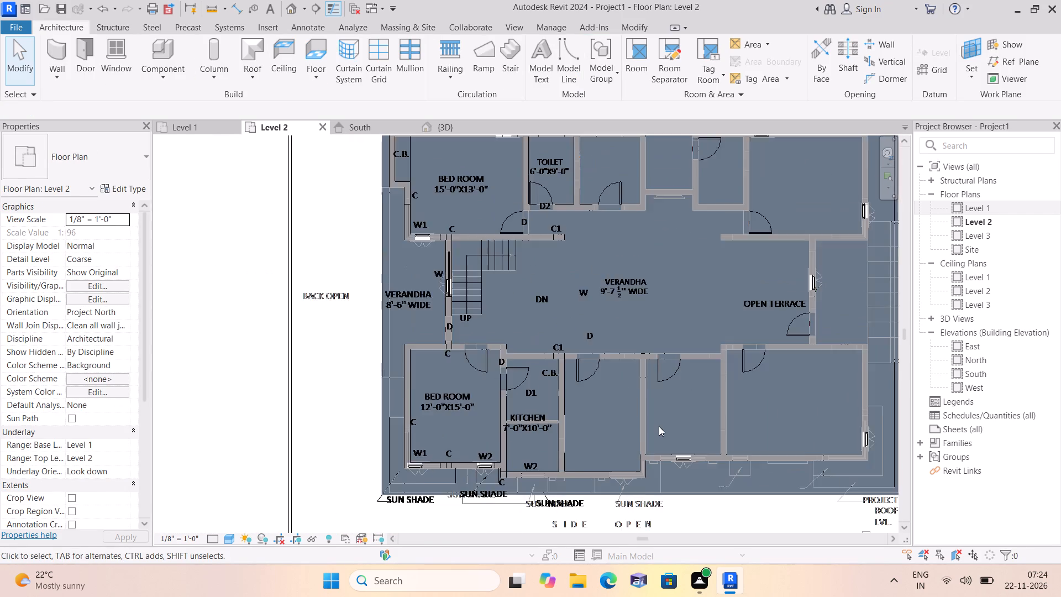
pyautogui.scroll(-1, 659, 426)
pyautogui.press('Escape')
pyautogui.moveTo(665, 400); pyautogui.dragTo(631, 413, button='middle')
pyautogui.click(445, 124)
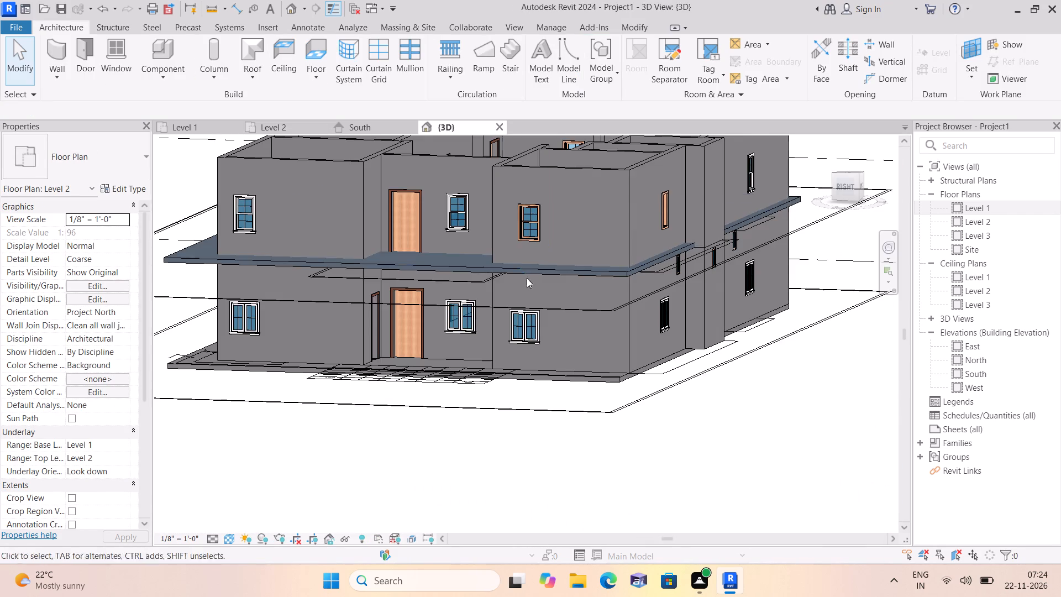
pyautogui.scroll(-2, 542, 297)
pyautogui.scroll(2, 512, 329)
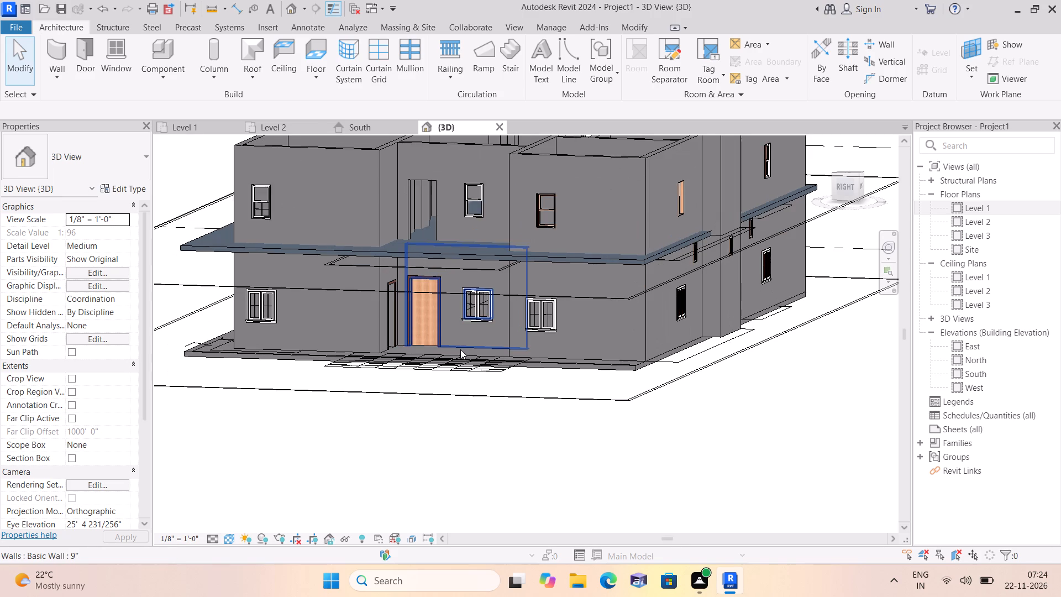
pyautogui.keyDown('shift'); pyautogui.moveTo(508, 380); pyautogui.dragTo(502, 380, button='middle'); pyautogui.keyUp('shift')
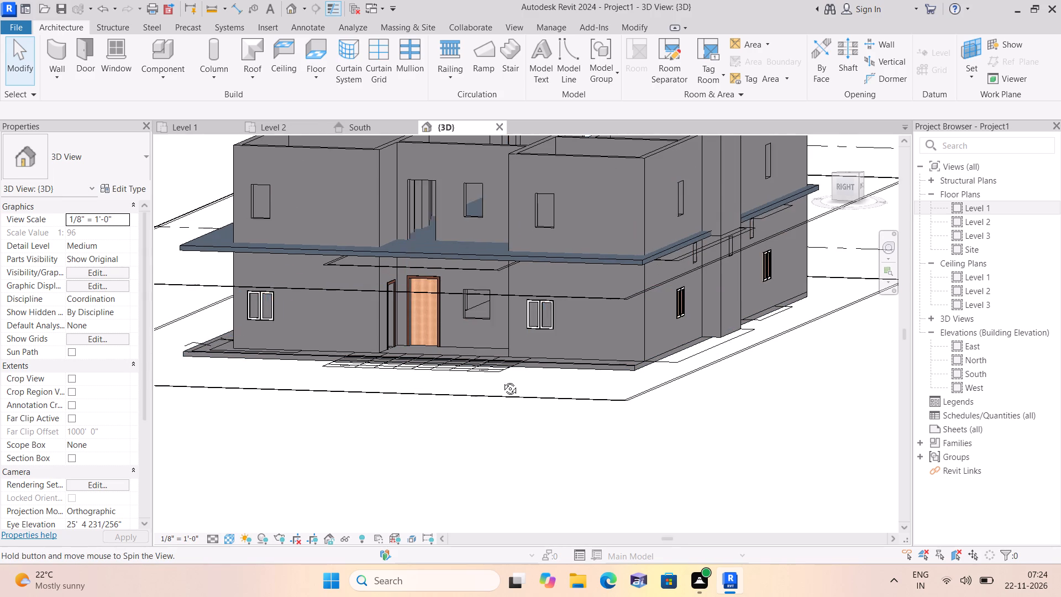
pyautogui.keyDown('shift'); pyautogui.moveTo(502, 380); pyautogui.dragTo(385, 392, button='middle'); pyautogui.keyUp('shift')
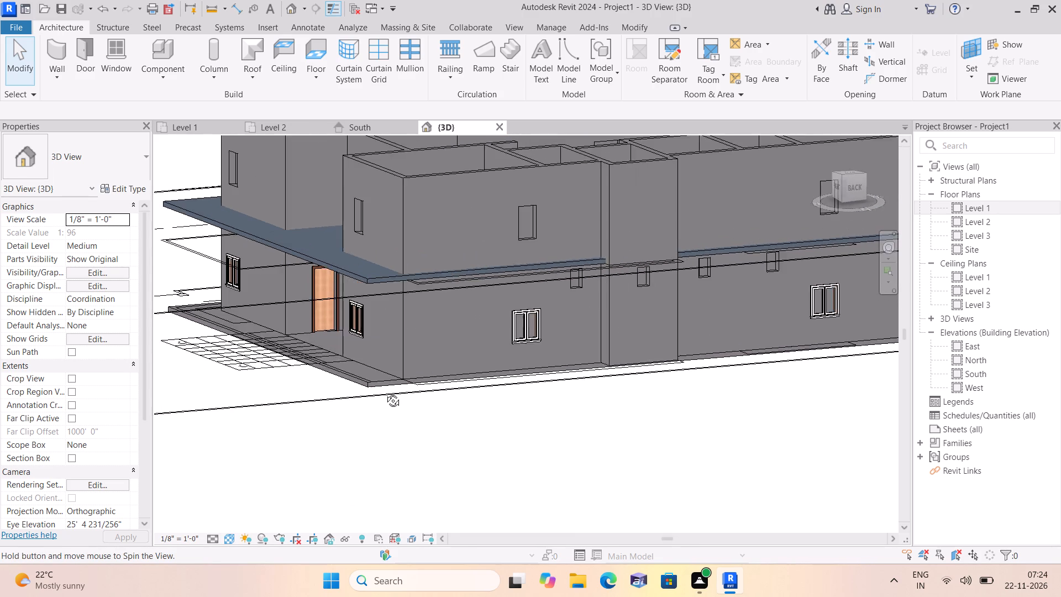
pyautogui.keyDown('shift'); pyautogui.moveTo(385, 392); pyautogui.dragTo(424, 456, button='middle'); pyautogui.keyUp('shift')
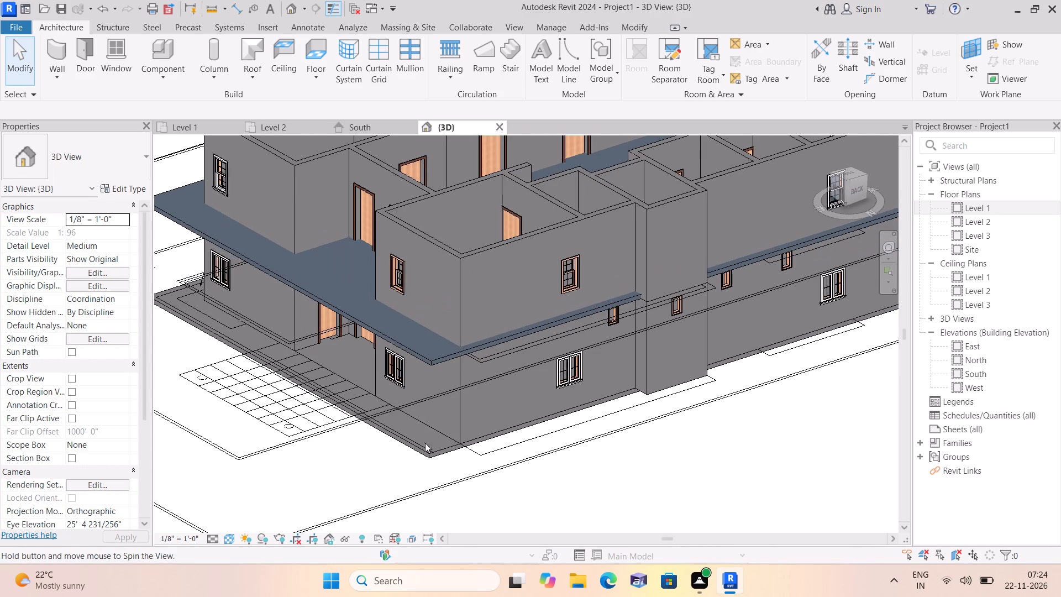
pyautogui.keyDown('shift'); pyautogui.moveTo(386, 448); pyautogui.dragTo(521, 452, button='middle'); pyautogui.keyUp('shift')
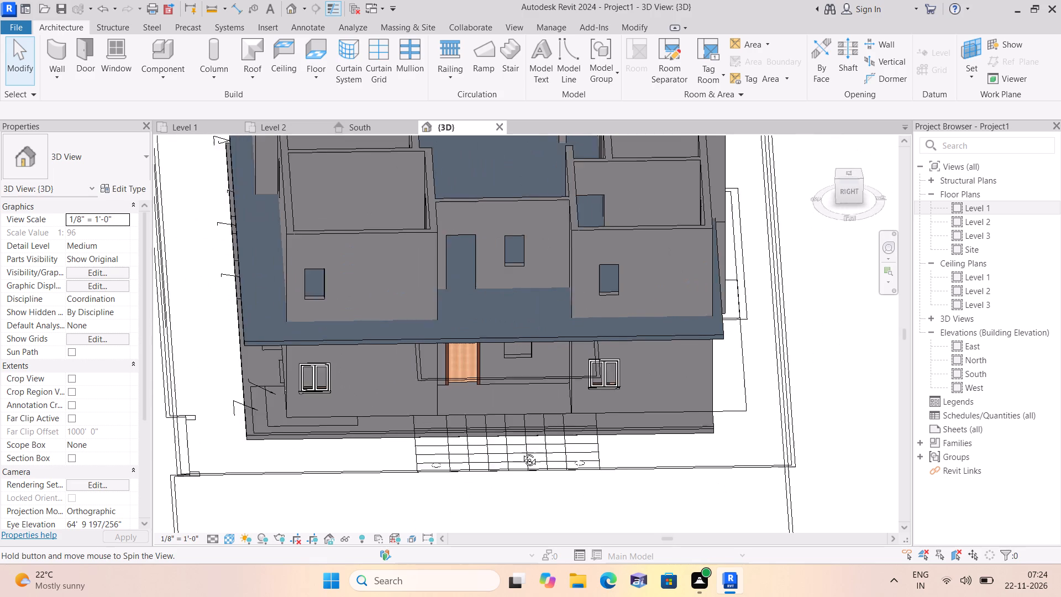
pyautogui.keyDown('shift'); pyautogui.moveTo(521, 452); pyautogui.dragTo(523, 452, button='middle'); pyautogui.keyUp('shift')
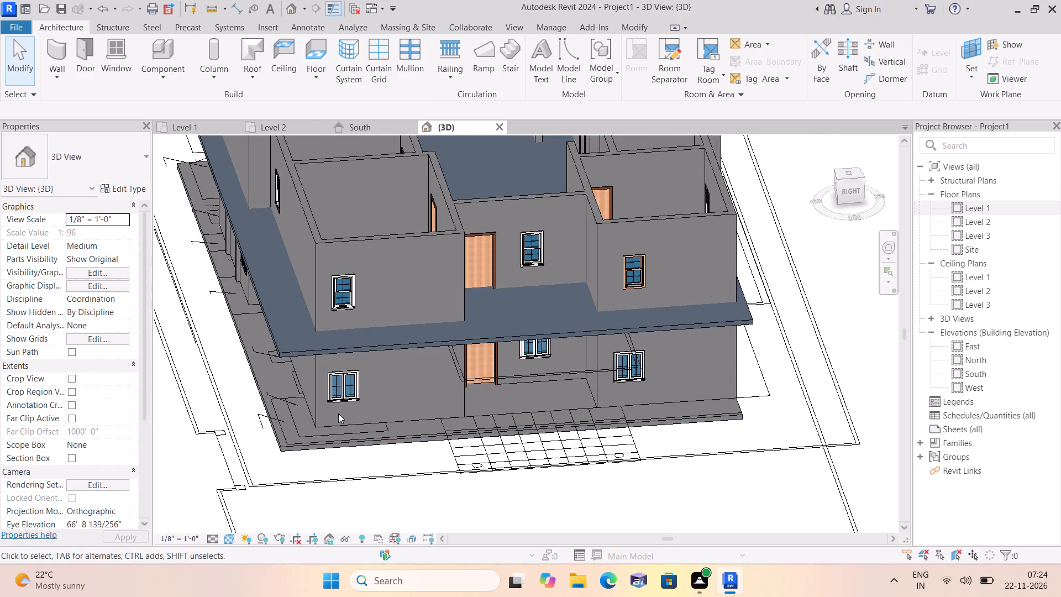
pyautogui.moveTo(337, 412); pyautogui.dragTo(407, 425, button='middle')
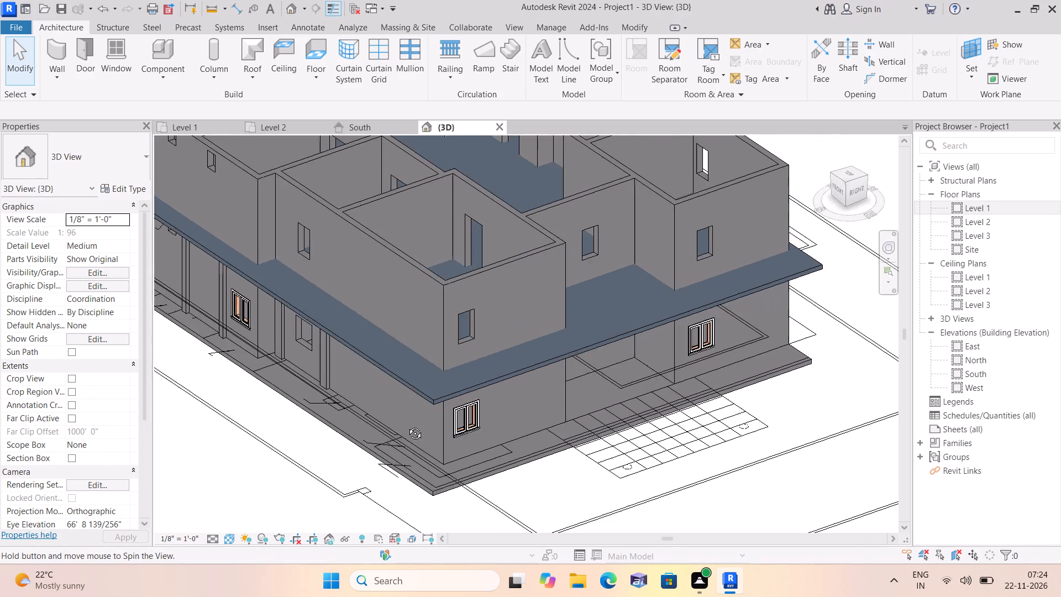
pyautogui.moveTo(407, 425); pyautogui.dragTo(503, 436, button='middle')
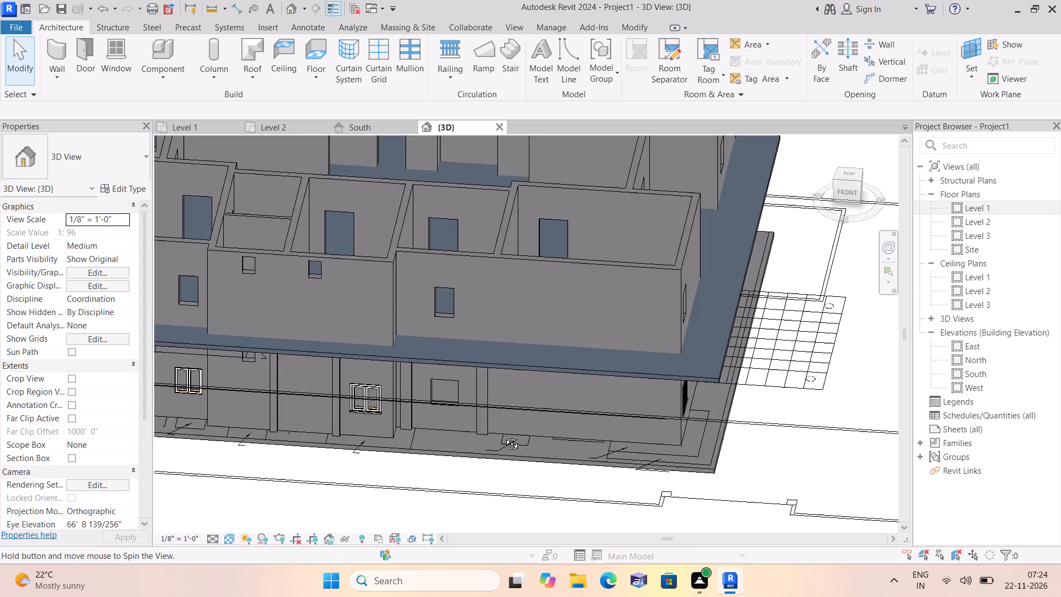
pyautogui.moveTo(503, 436); pyautogui.dragTo(512, 442, button='middle')
pyautogui.keyDown('shift'); pyautogui.scroll(1, 512, 442); pyautogui.keyUp('shift')
pyautogui.scroll(-1, 410, 443)
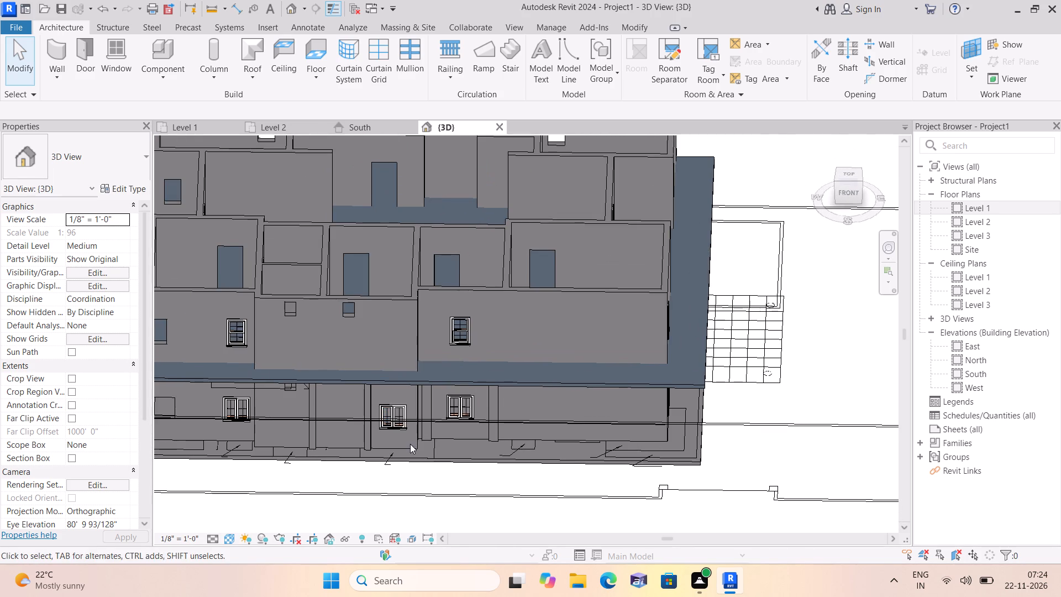
pyautogui.scroll(-1, 406, 445)
pyautogui.moveTo(444, 434); pyautogui.dragTo(526, 421, button='middle')
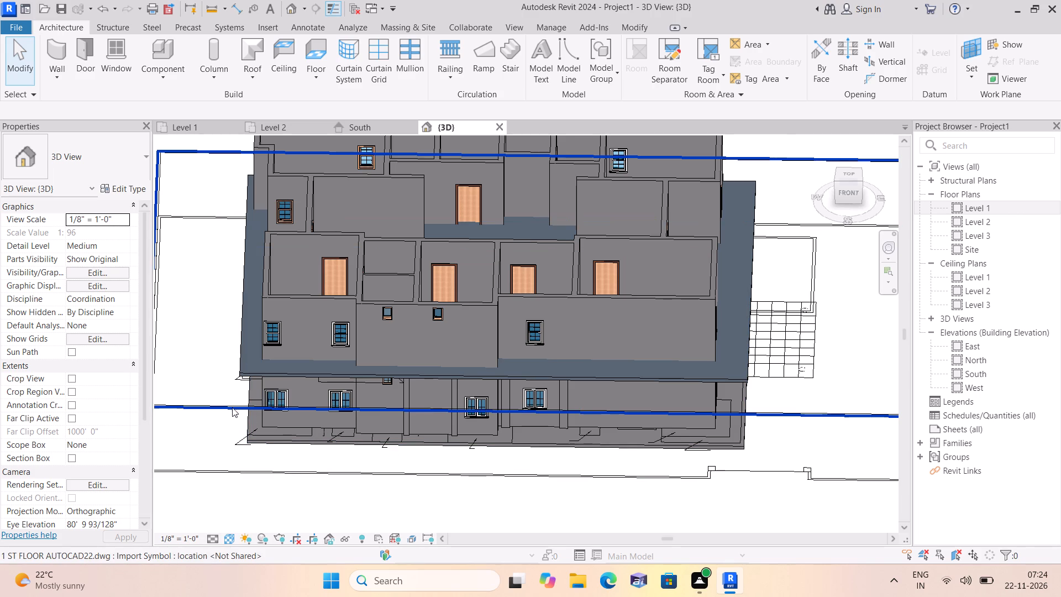
pyautogui.scroll(2, 295, 406)
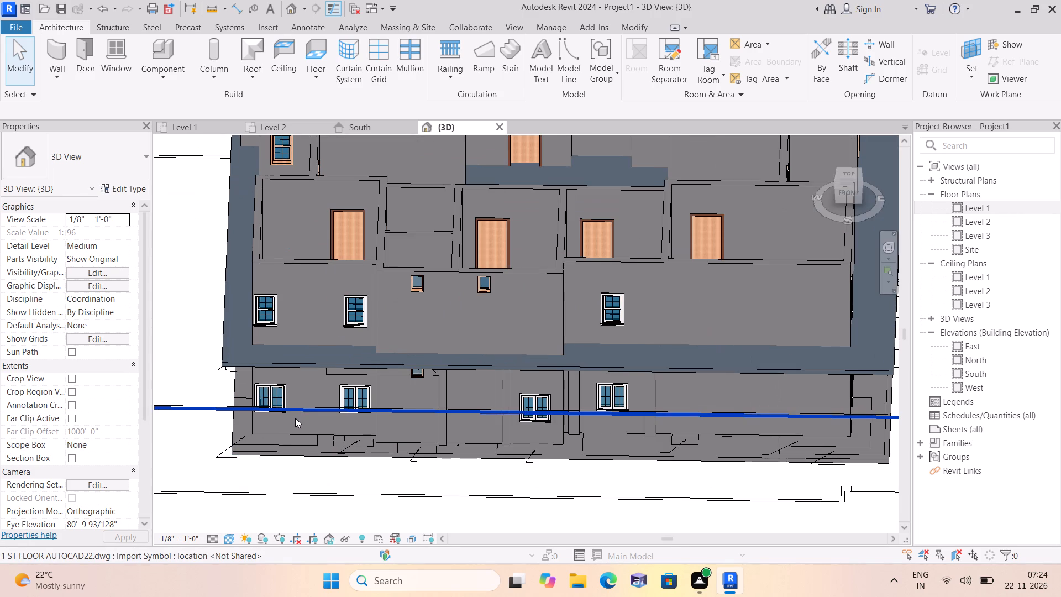
pyautogui.scroll(-1, 295, 418)
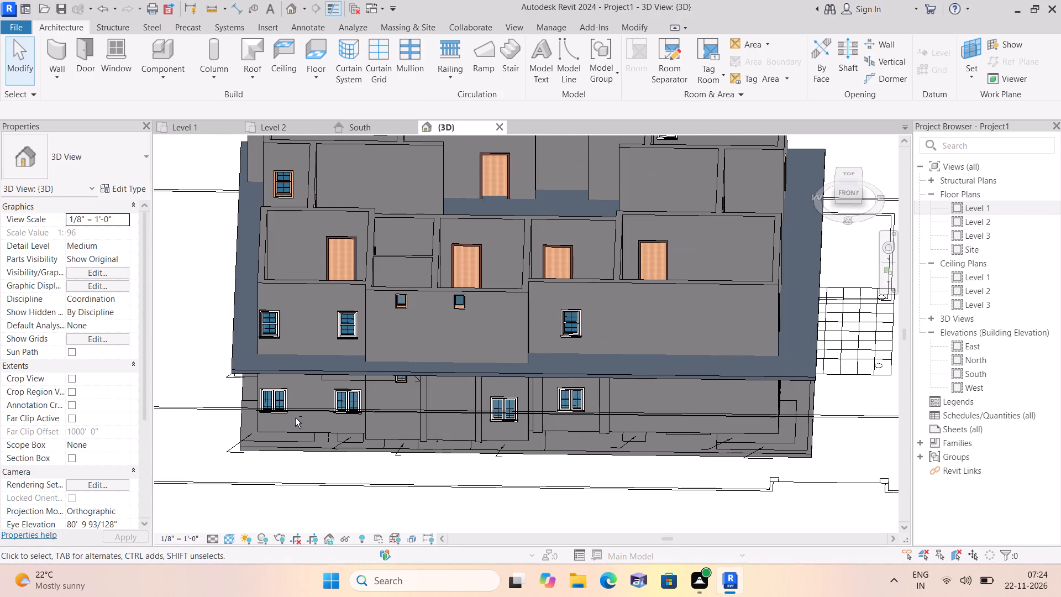
pyautogui.keyDown('shift'); pyautogui.moveTo(297, 418); pyautogui.dragTo(456, 441, button='middle'); pyautogui.keyUp('shift')
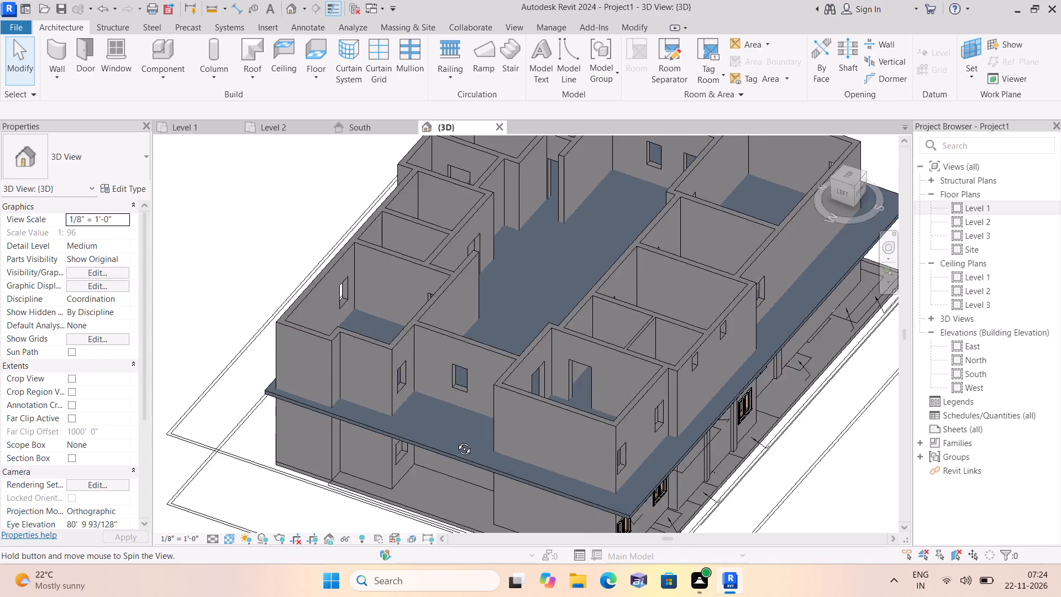
pyautogui.keyDown('shift'); pyautogui.moveTo(456, 441); pyautogui.dragTo(502, 373, button='middle'); pyautogui.keyUp('shift')
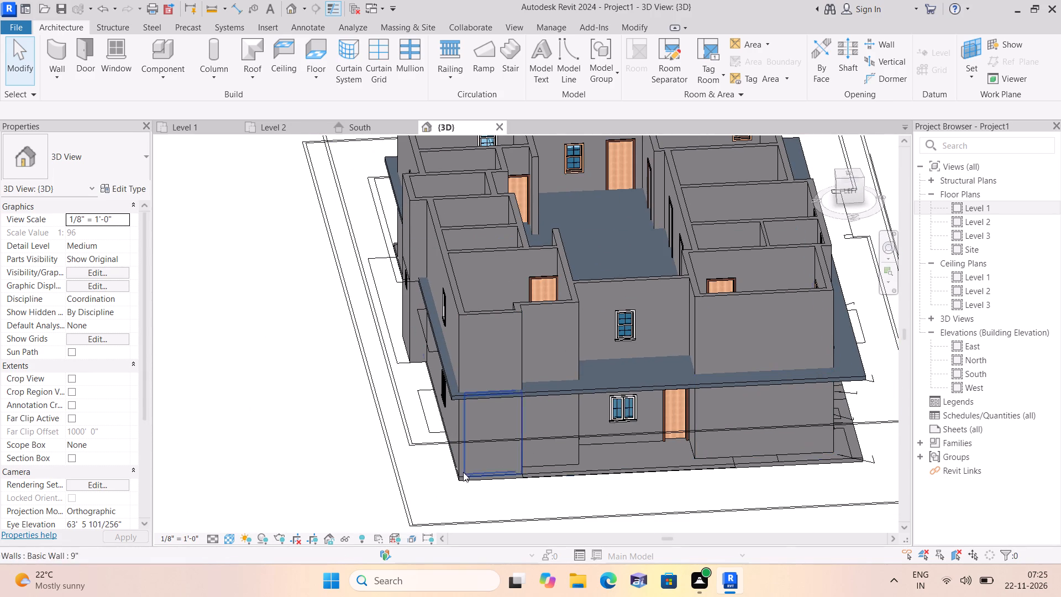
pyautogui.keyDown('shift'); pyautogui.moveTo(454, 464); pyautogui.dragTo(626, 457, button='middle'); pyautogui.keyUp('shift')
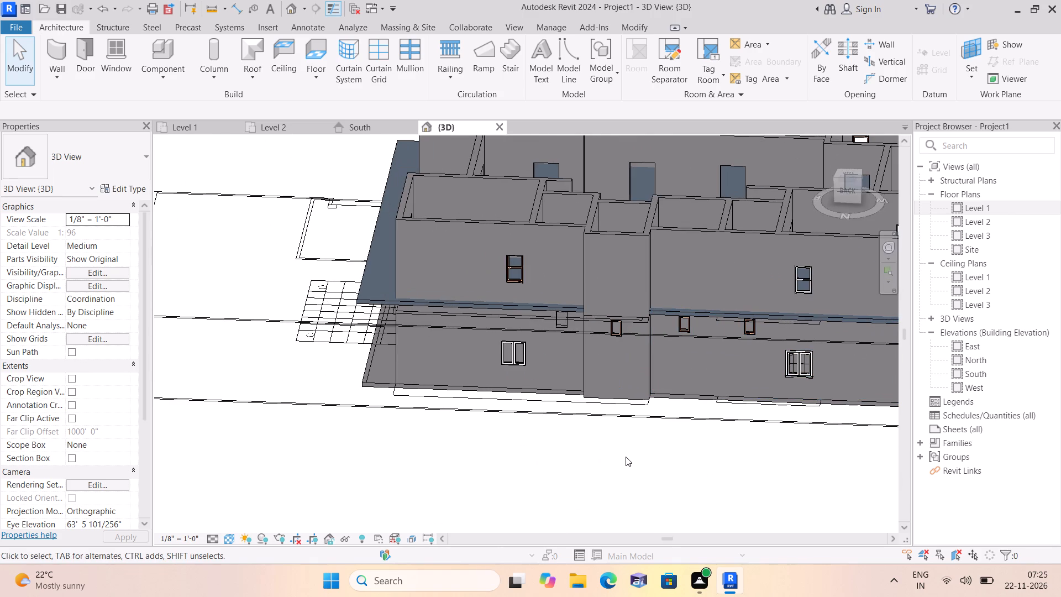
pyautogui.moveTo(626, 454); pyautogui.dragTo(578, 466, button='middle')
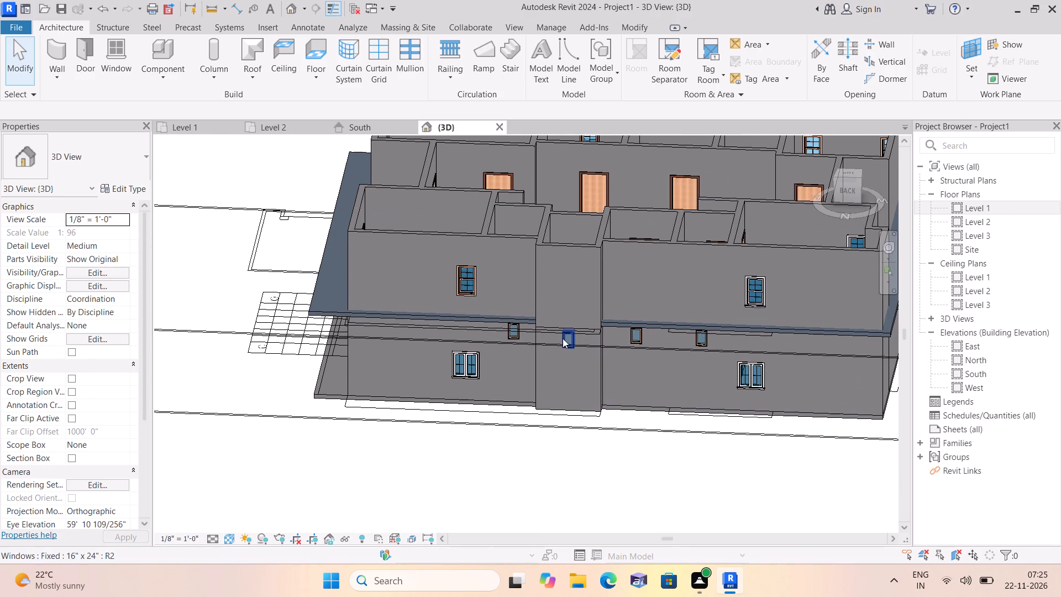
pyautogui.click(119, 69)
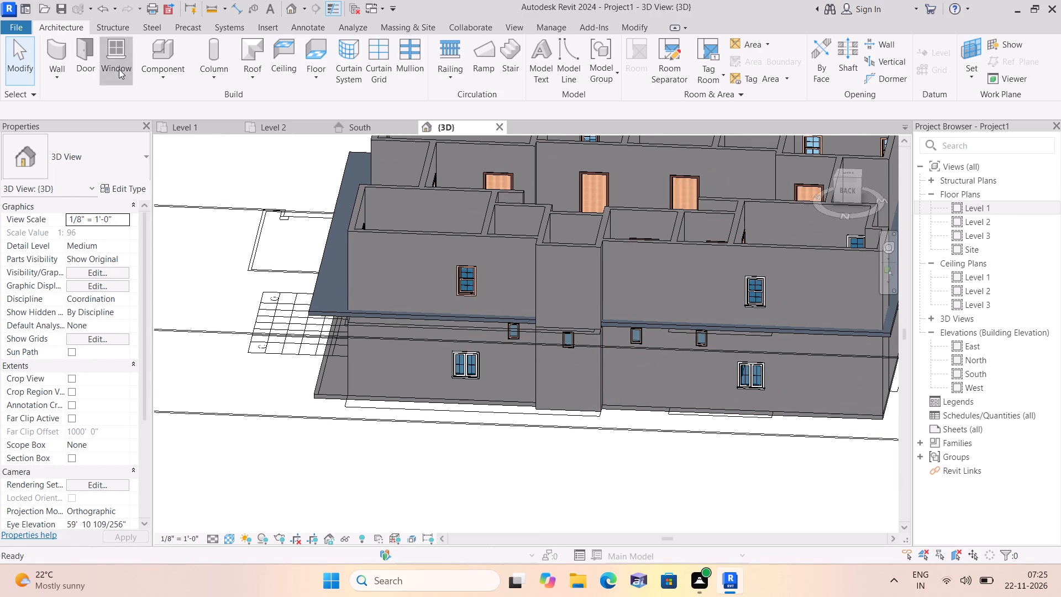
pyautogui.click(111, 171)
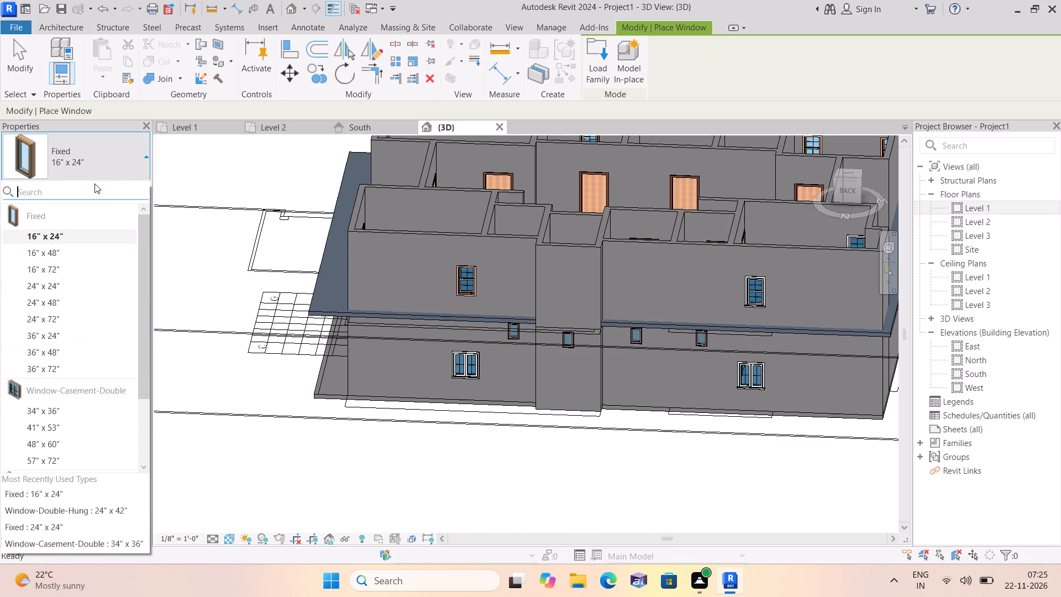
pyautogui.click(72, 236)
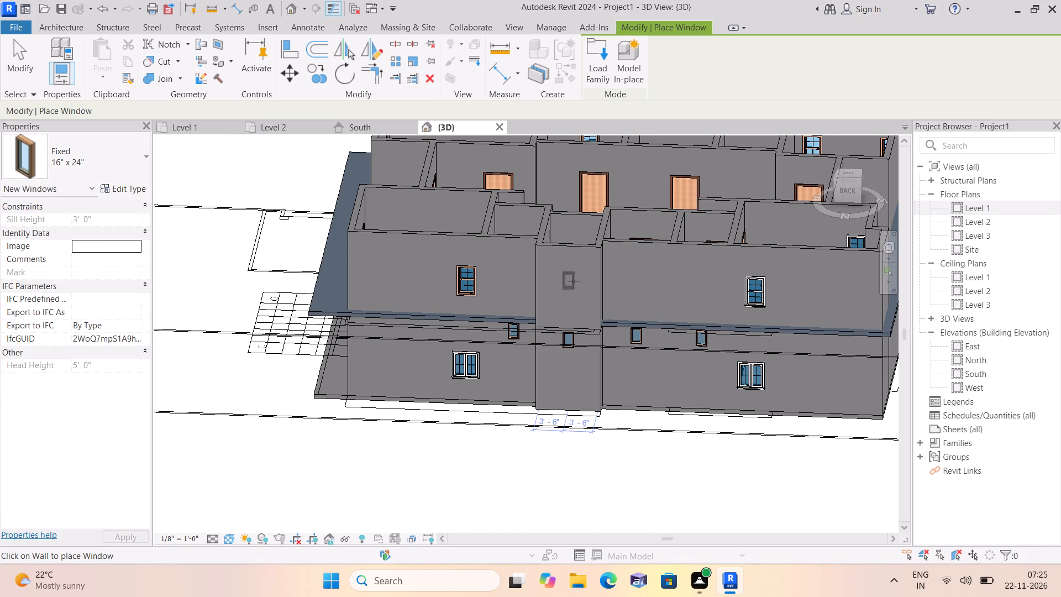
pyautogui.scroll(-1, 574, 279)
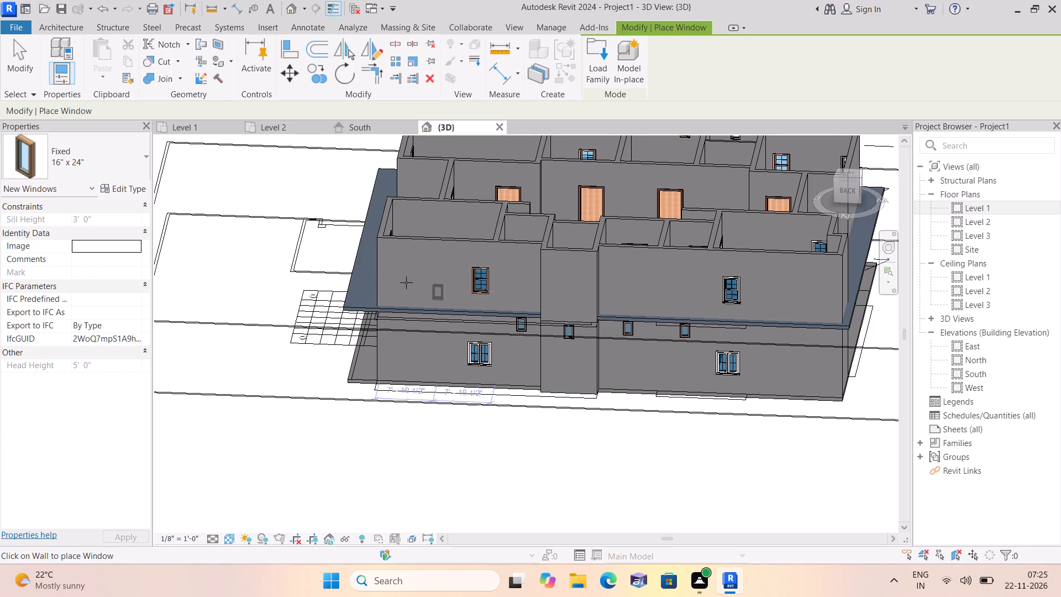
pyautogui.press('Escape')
# Open the Level 2 plan and examine the window and ventilator locations along the outer walls.
pyautogui.click(276, 129)
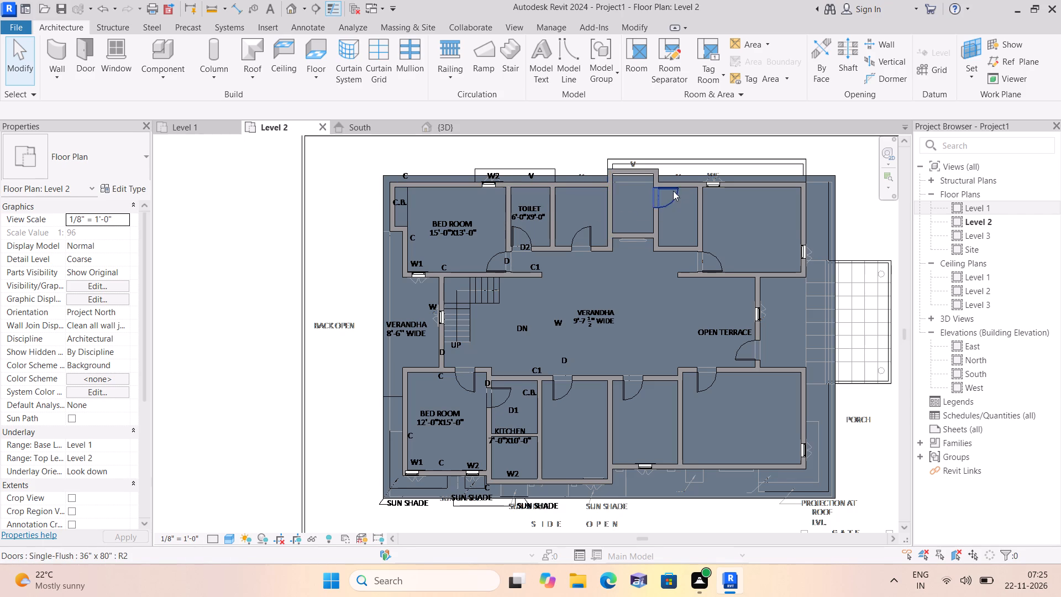
pyautogui.scroll(4, 677, 187)
pyautogui.scroll(-1, 530, 226)
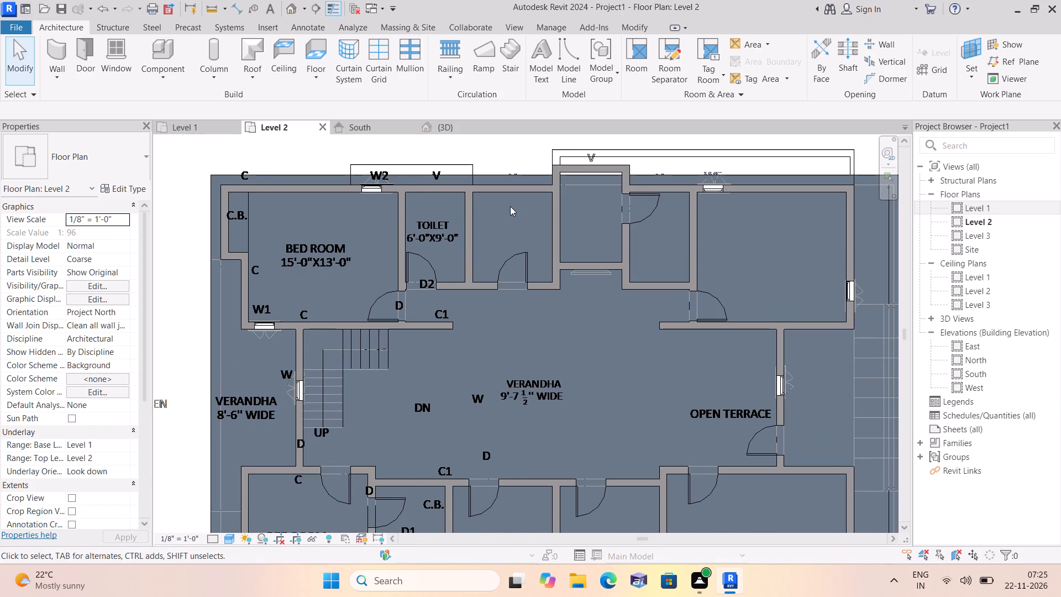
pyautogui.scroll(-1, 513, 217)
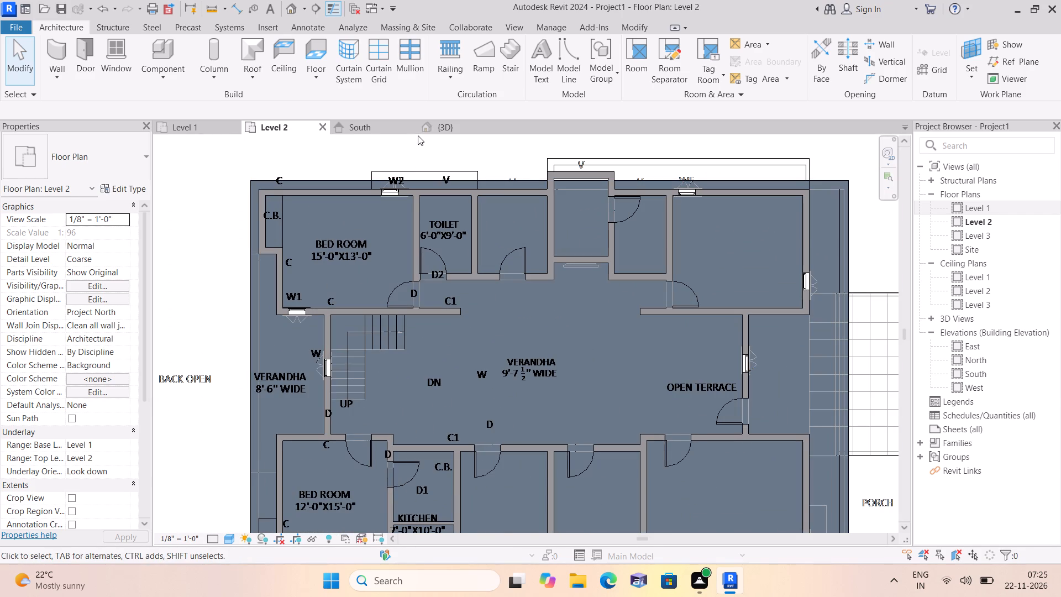
pyautogui.scroll(-1, 565, 293)
pyautogui.moveTo(564, 293); pyautogui.dragTo(520, 169, button='middle')
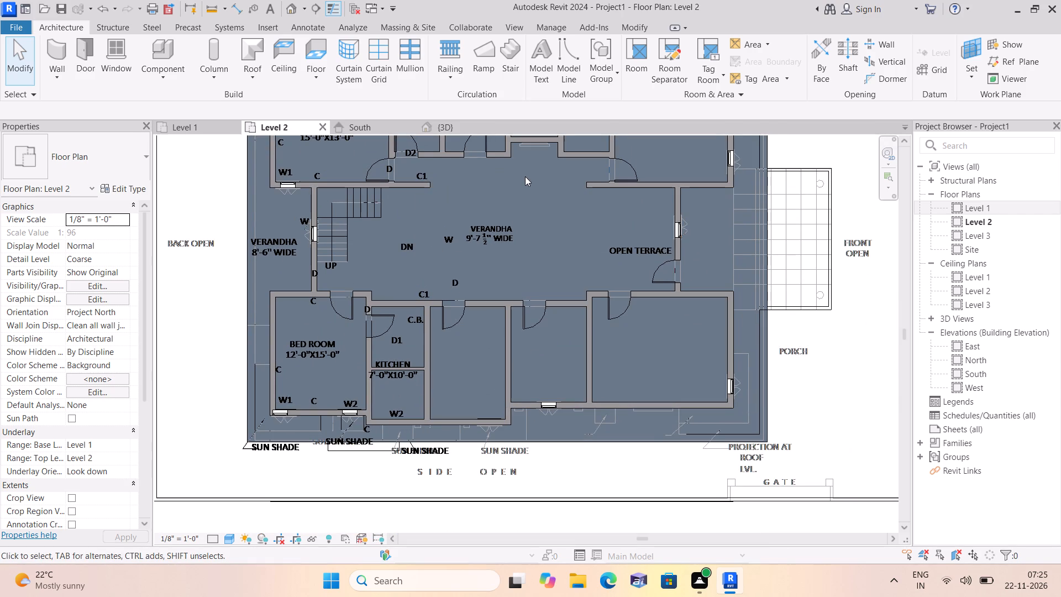
pyautogui.scroll(-1, 530, 187)
pyautogui.moveTo(538, 242); pyautogui.dragTo(553, 329, button='middle')
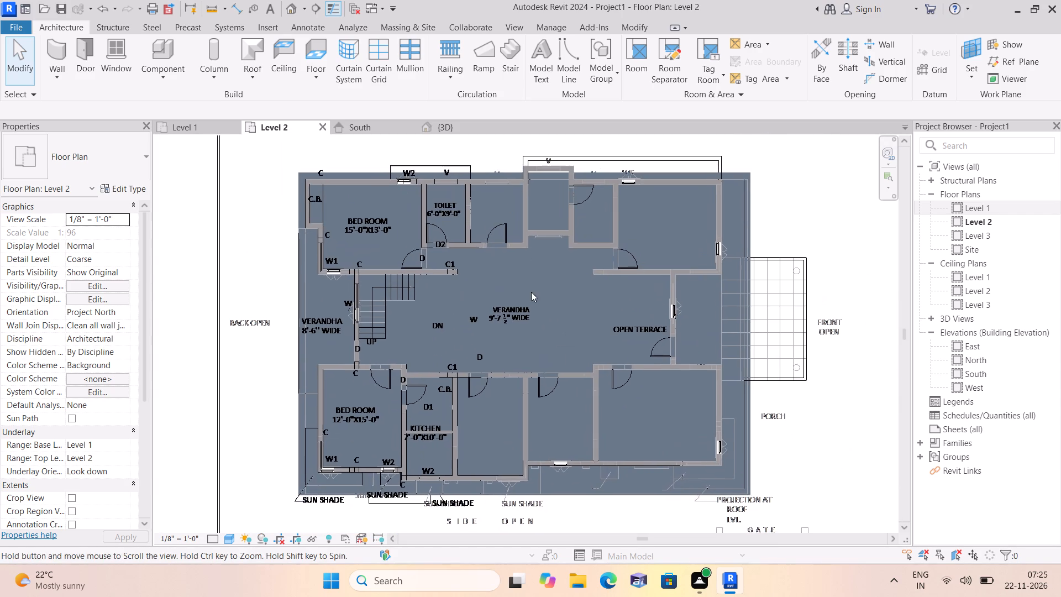
# In the 3D view, delete the Level 2 Fixed 16" x 24" window in the front wall of the room beside the kitchen.
pyautogui.click(453, 129)
pyautogui.scroll(-2, 649, 306)
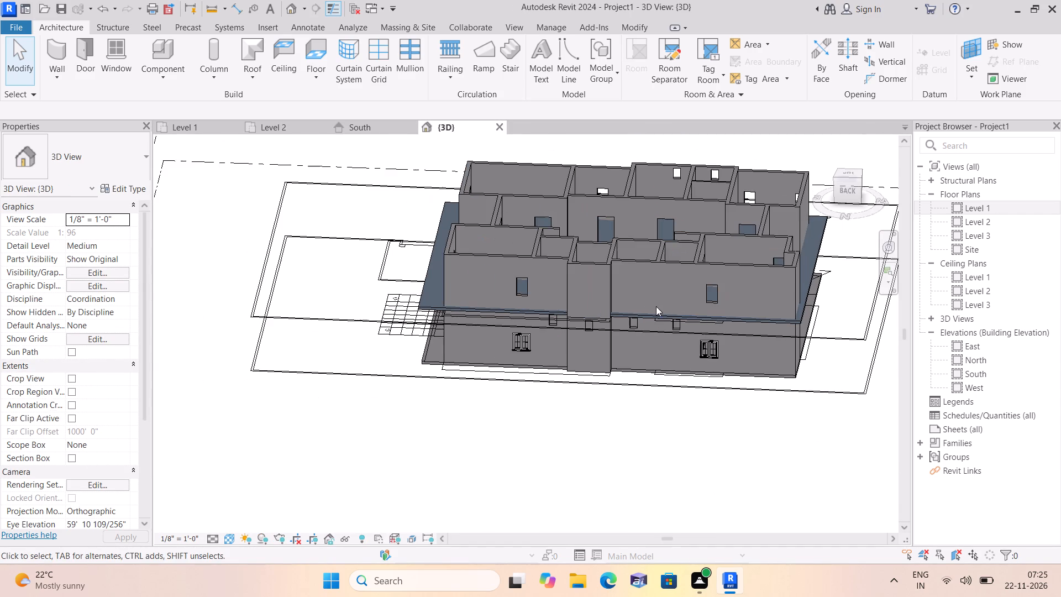
pyautogui.scroll(1, 702, 308)
pyautogui.keyDown('shift'); pyautogui.moveTo(740, 349); pyautogui.dragTo(365, 331, button='middle'); pyautogui.keyUp('shift')
pyautogui.scroll(2, 372, 340)
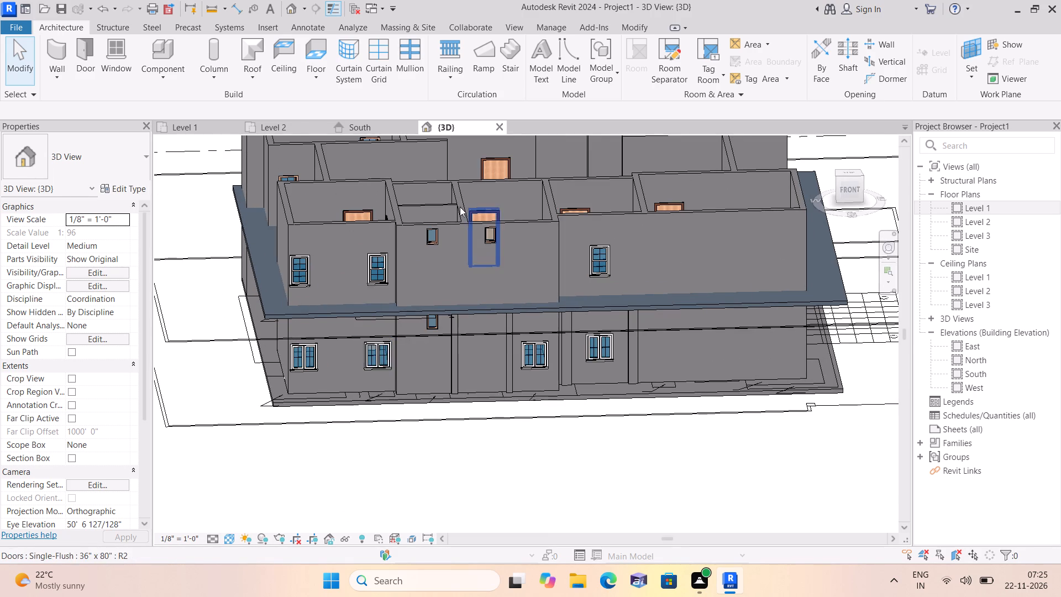
pyautogui.scroll(3, 460, 205)
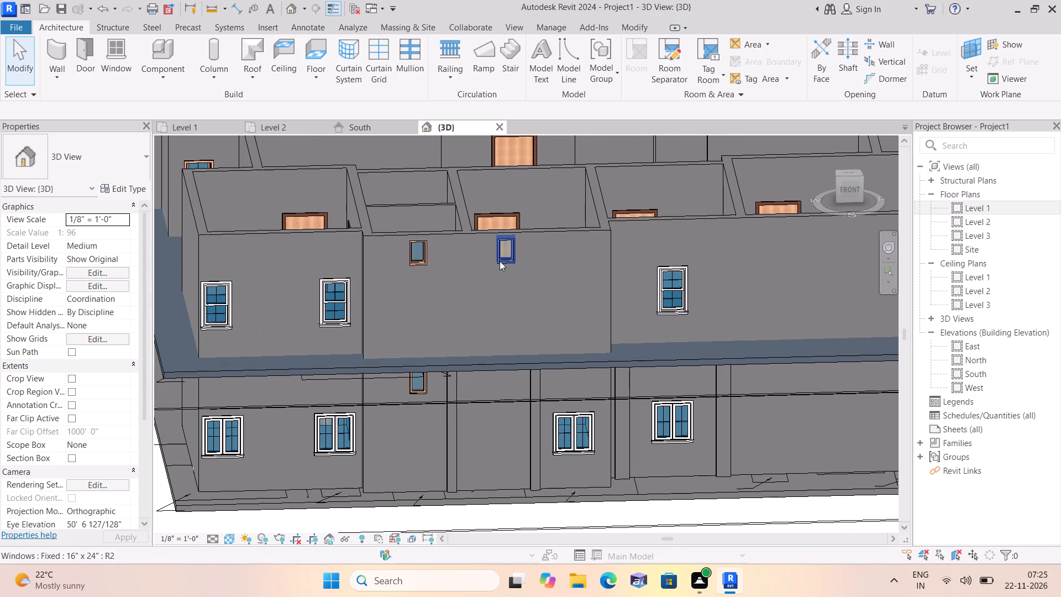
pyautogui.click(500, 261)
pyautogui.press('Delete')
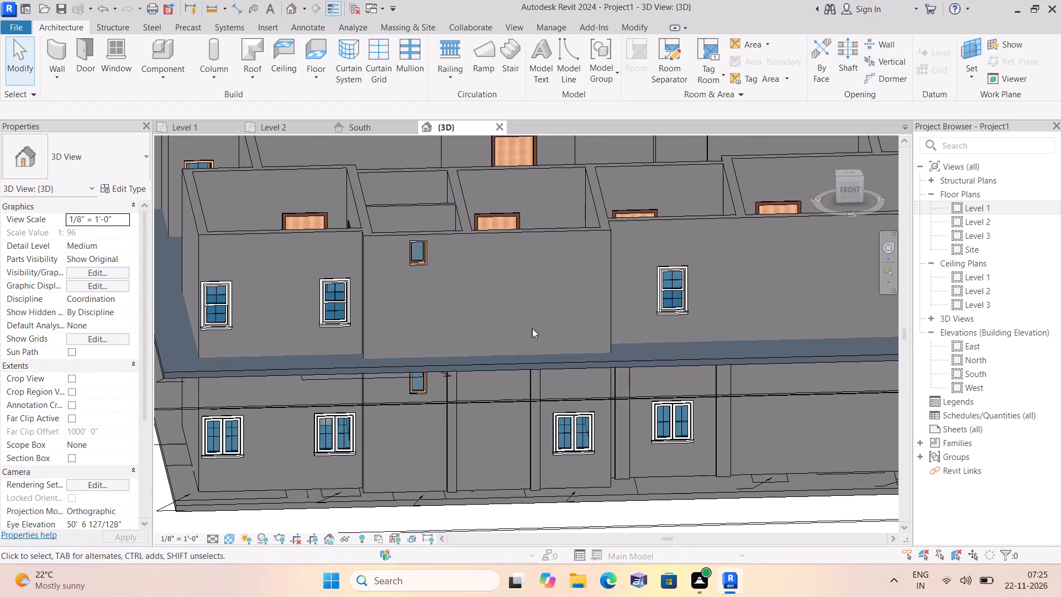
# Place a Window-Double-Hung 24" x 42" in that Level 2 front wall, above the Level 1 casement window of the room beside the kitchen.
pyautogui.scroll(-2, 544, 381)
pyautogui.scroll(1, 300, 418)
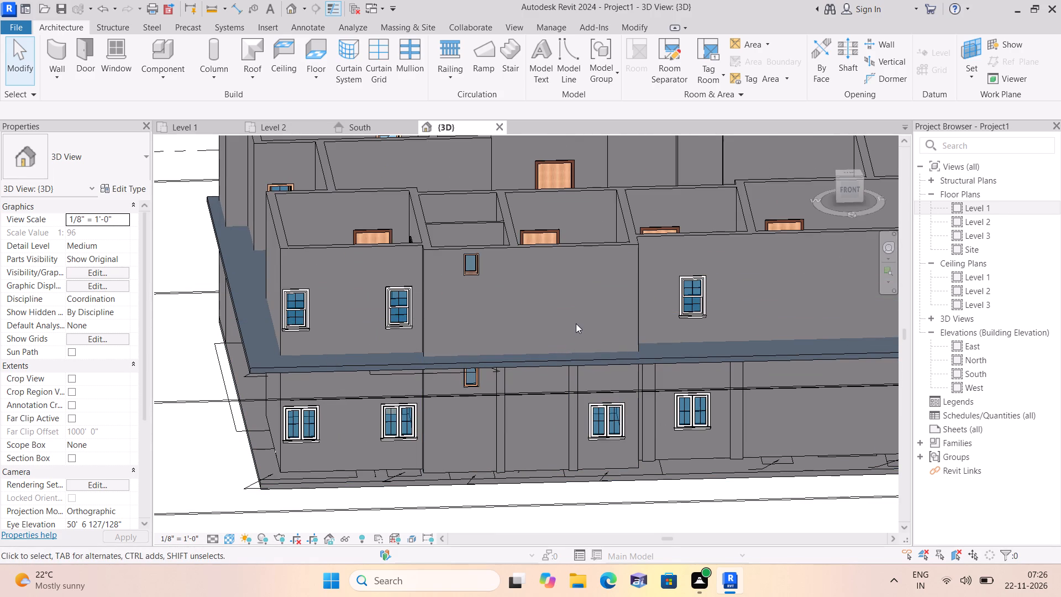
pyautogui.click(109, 76)
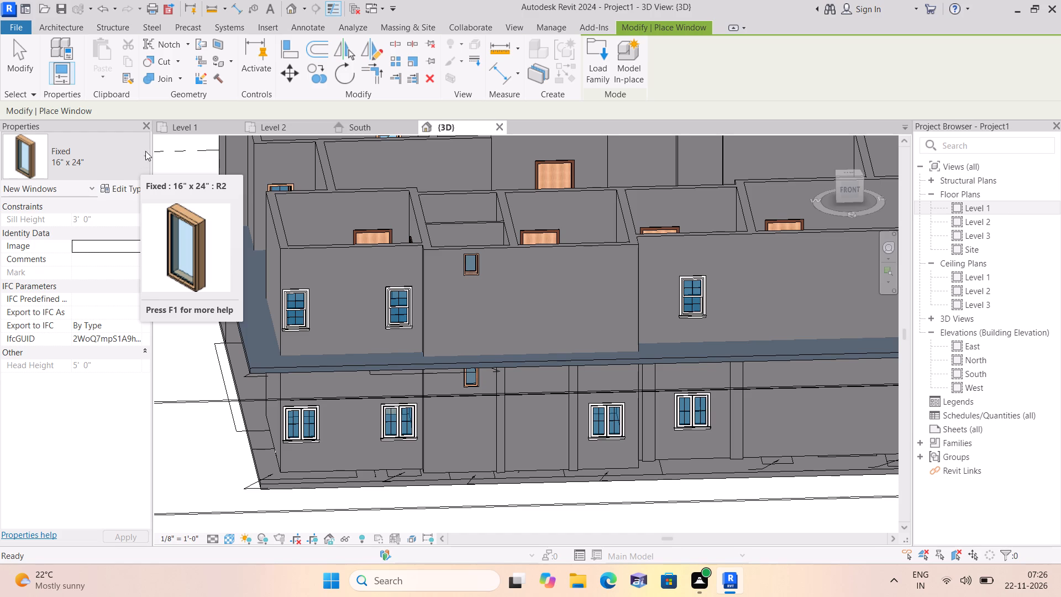
pyautogui.click(145, 160)
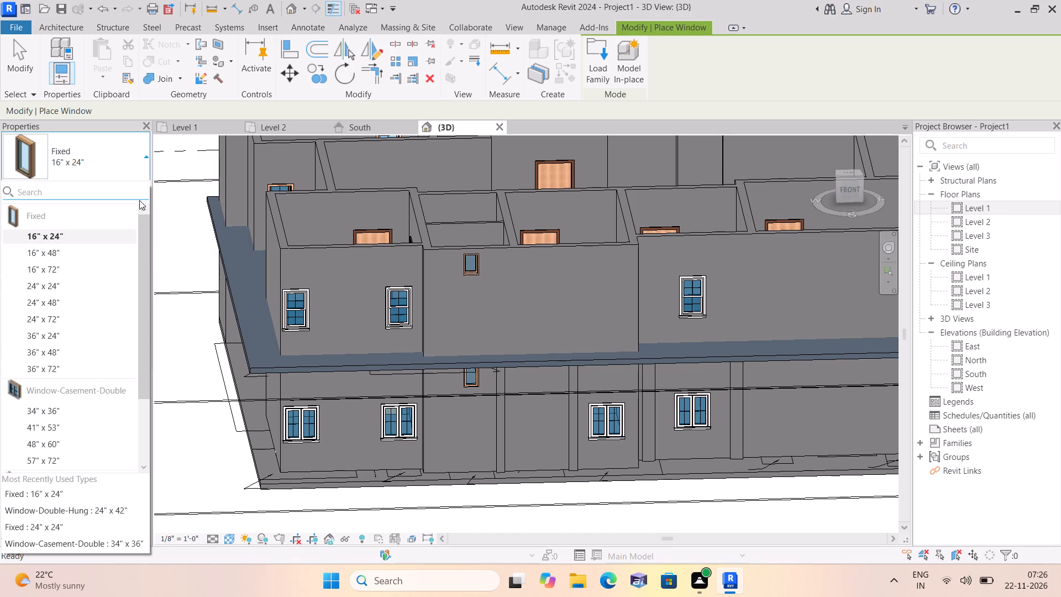
pyautogui.scroll(-3, 72, 416)
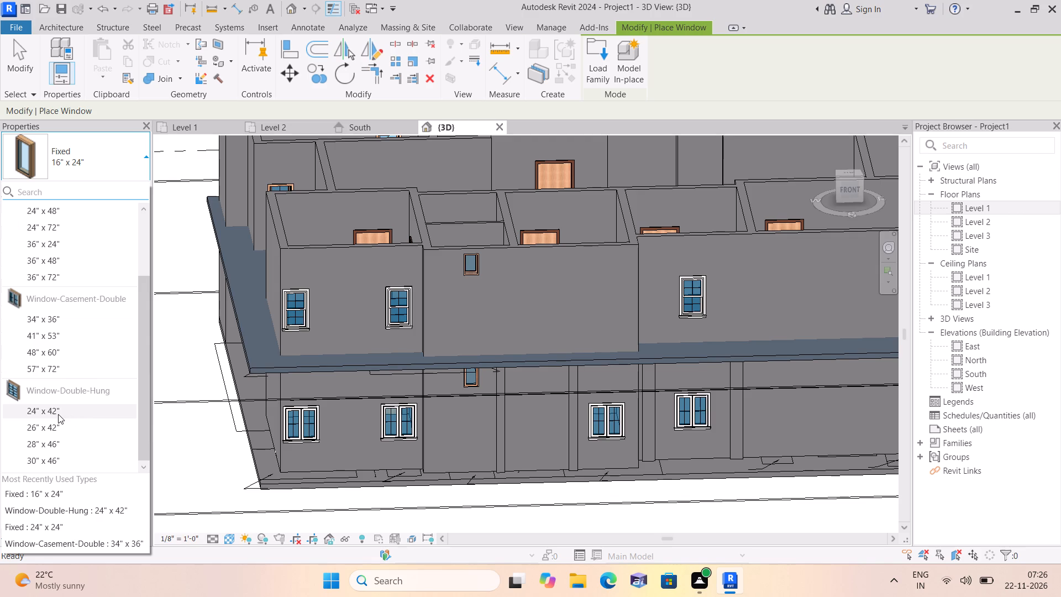
pyautogui.click(58, 412)
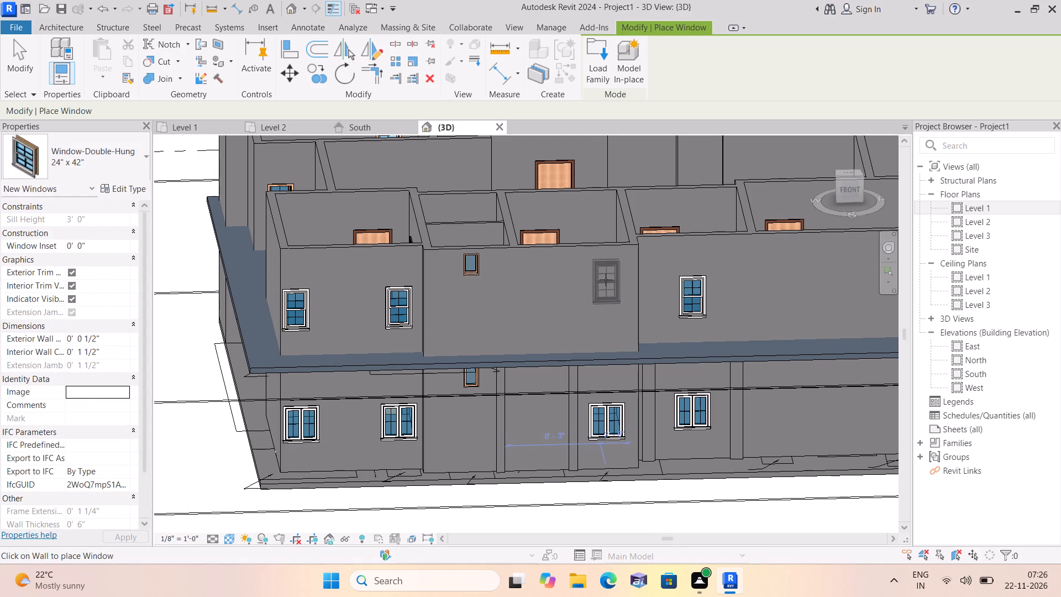
pyautogui.click(610, 289)
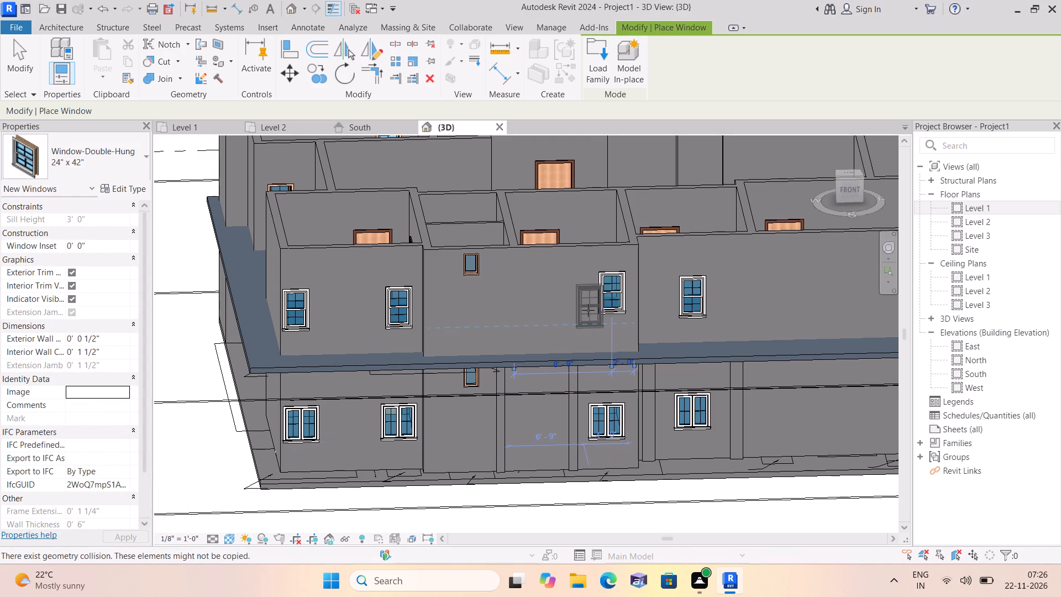
pyautogui.press('Escape')
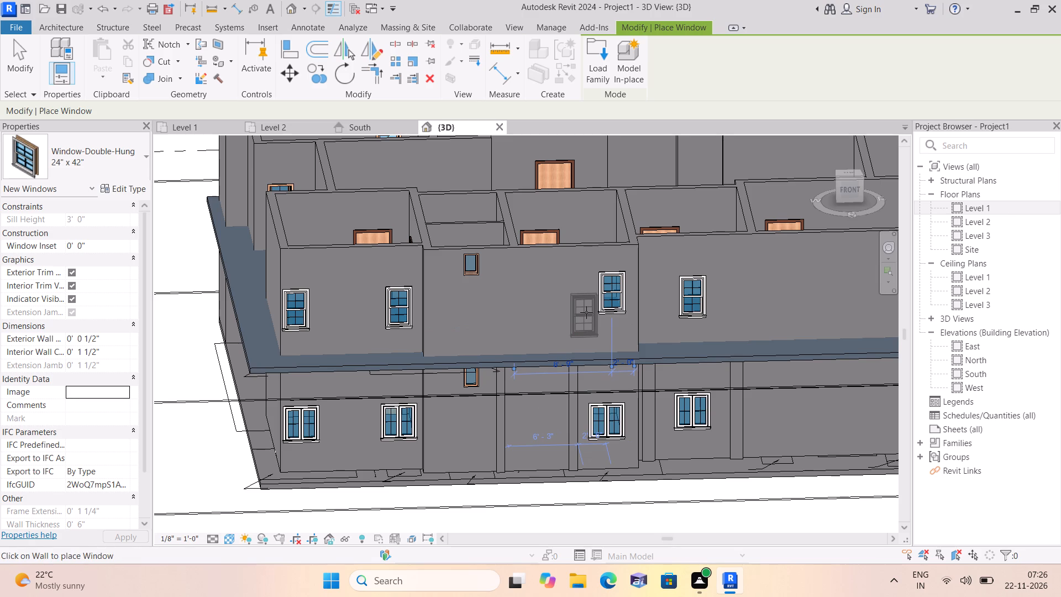
pyautogui.press('Escape')
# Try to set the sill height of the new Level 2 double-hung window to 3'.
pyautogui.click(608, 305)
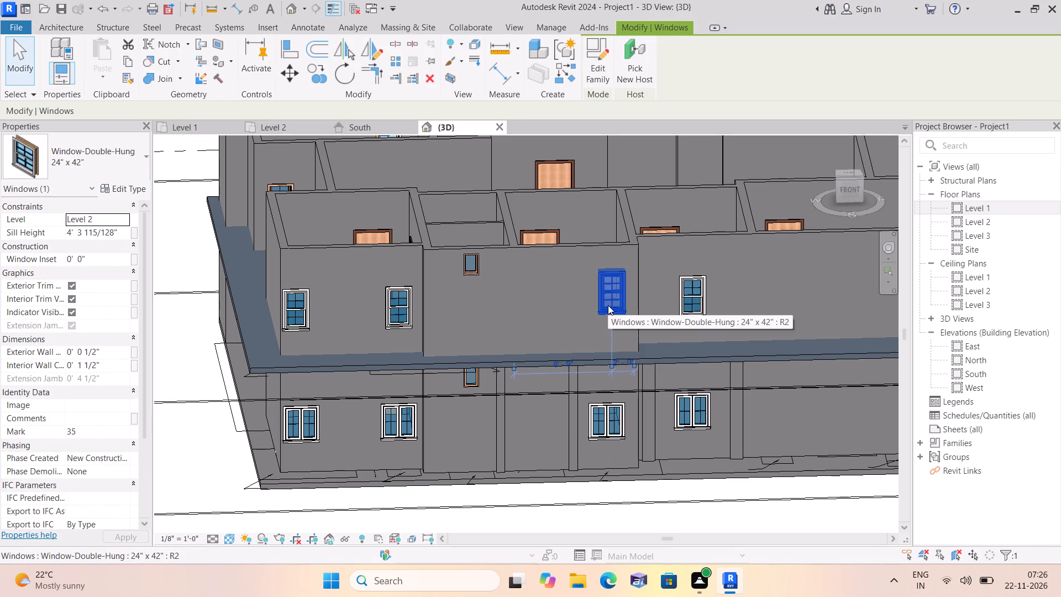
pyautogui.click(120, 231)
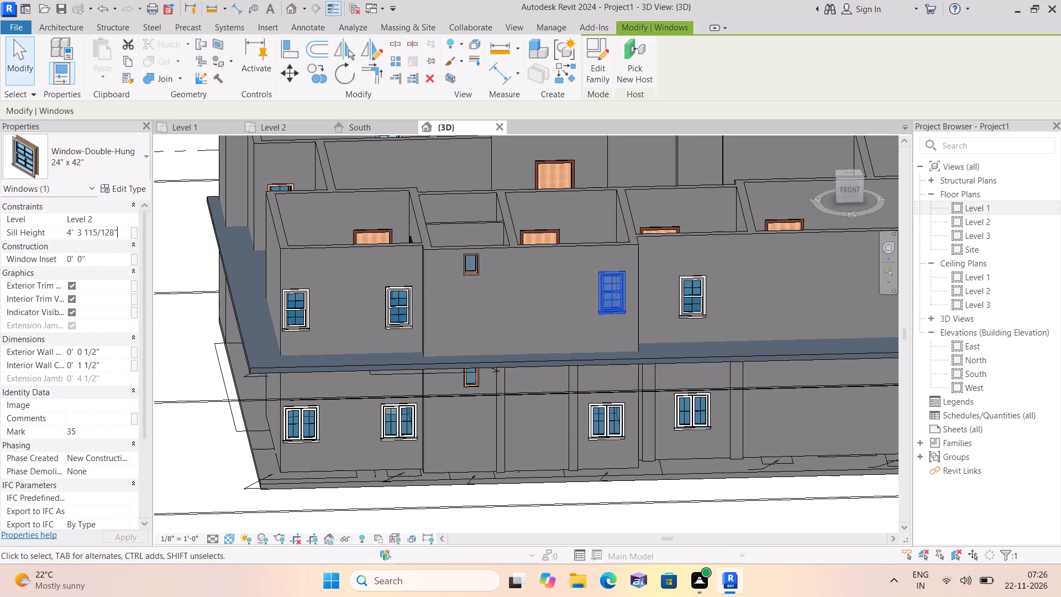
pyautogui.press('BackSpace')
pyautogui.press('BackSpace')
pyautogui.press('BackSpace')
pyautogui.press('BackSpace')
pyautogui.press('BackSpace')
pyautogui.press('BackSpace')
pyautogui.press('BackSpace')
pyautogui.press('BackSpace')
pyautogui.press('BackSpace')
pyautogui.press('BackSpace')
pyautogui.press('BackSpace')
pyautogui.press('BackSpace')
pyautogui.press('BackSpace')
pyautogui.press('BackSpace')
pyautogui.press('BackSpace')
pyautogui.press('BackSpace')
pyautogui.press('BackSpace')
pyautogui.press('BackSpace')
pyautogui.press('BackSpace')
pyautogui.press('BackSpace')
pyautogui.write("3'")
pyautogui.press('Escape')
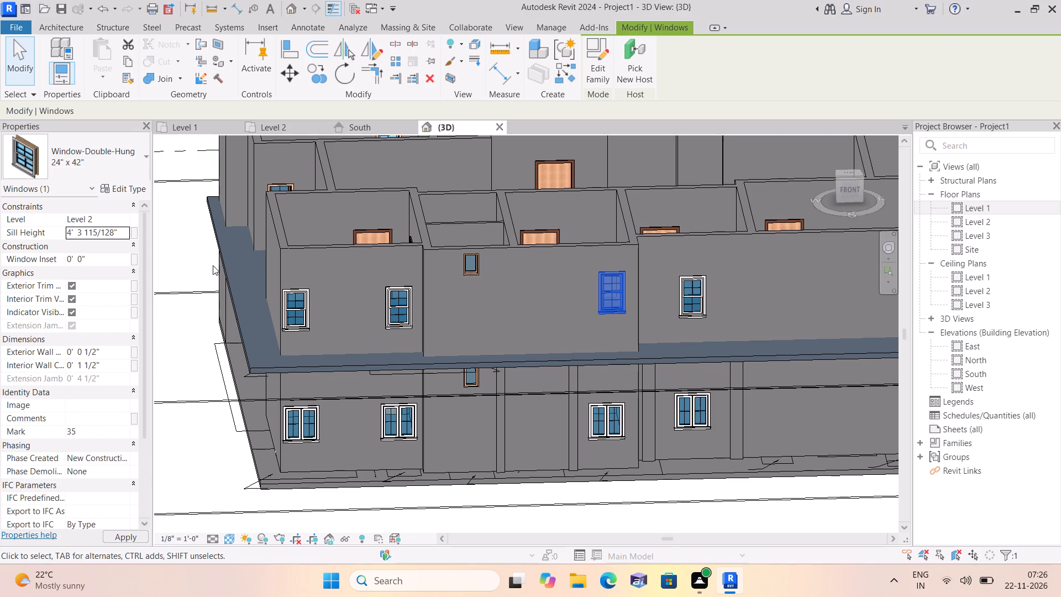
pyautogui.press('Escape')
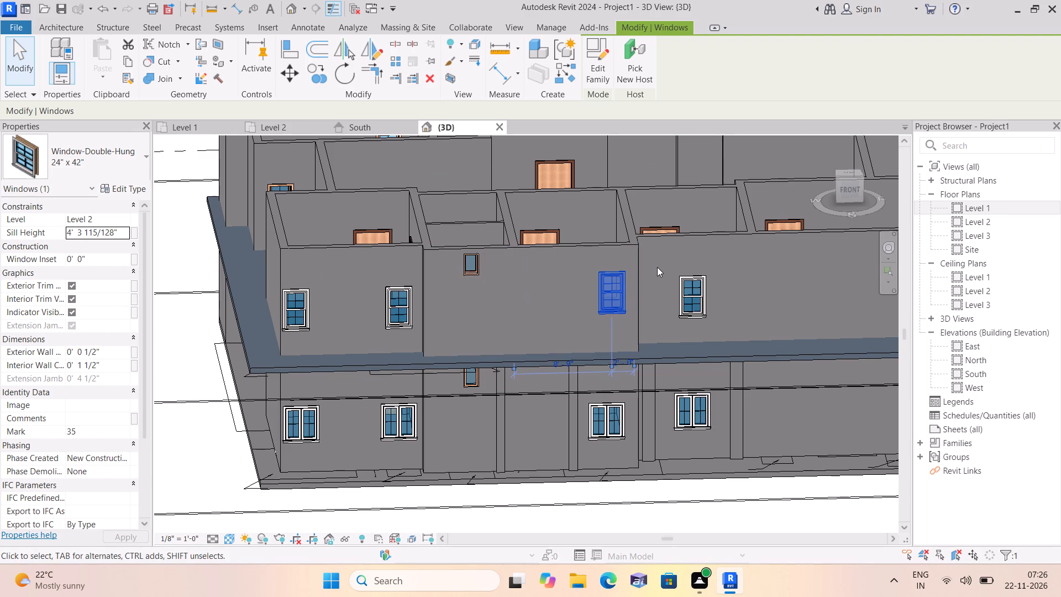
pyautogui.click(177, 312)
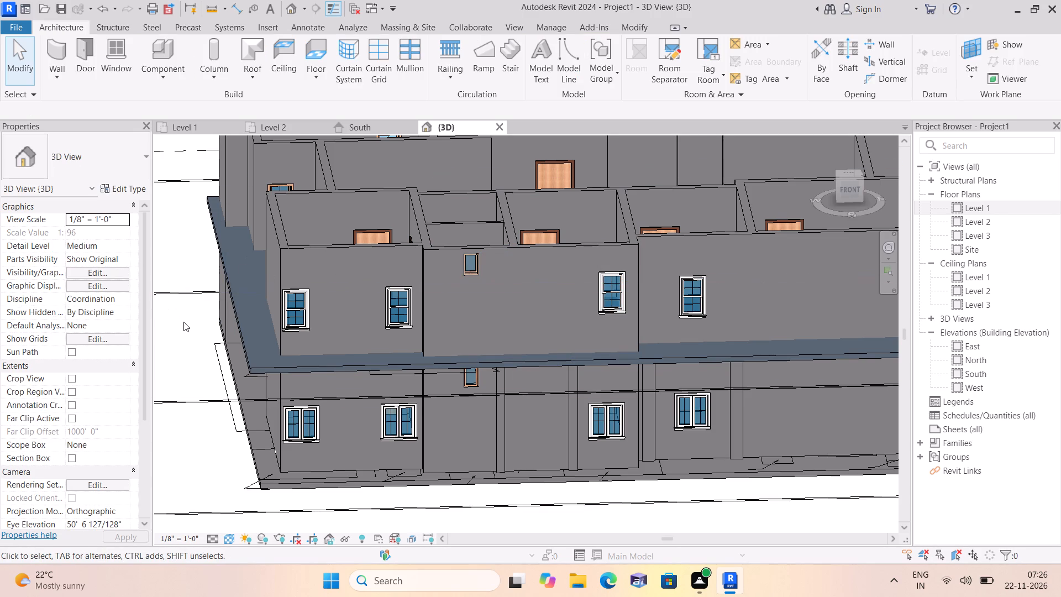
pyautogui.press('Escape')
# Examine the windows and ventilators of both levels in 3D along the front, left and back outer walls.
pyautogui.scroll(-1, 188, 341)
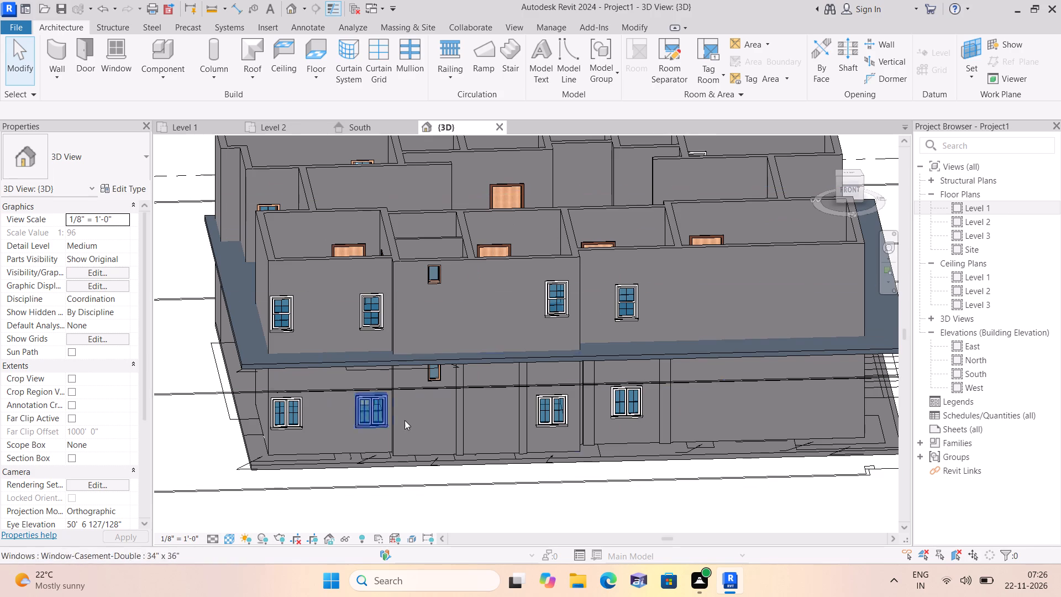
pyautogui.moveTo(671, 483); pyautogui.dragTo(656, 483, button='middle')
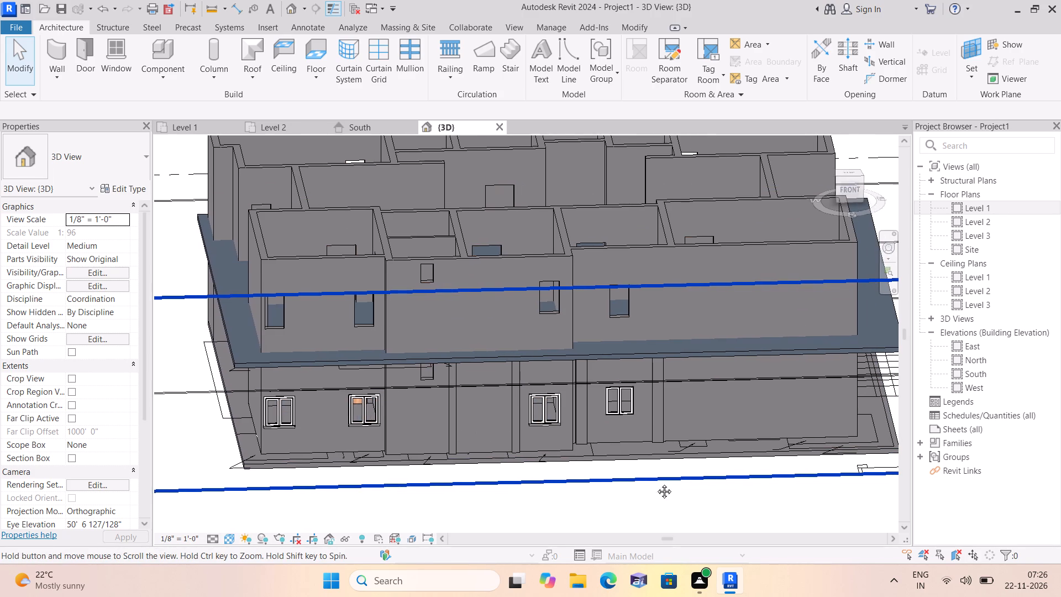
pyautogui.moveTo(656, 483); pyautogui.dragTo(593, 485, button='middle')
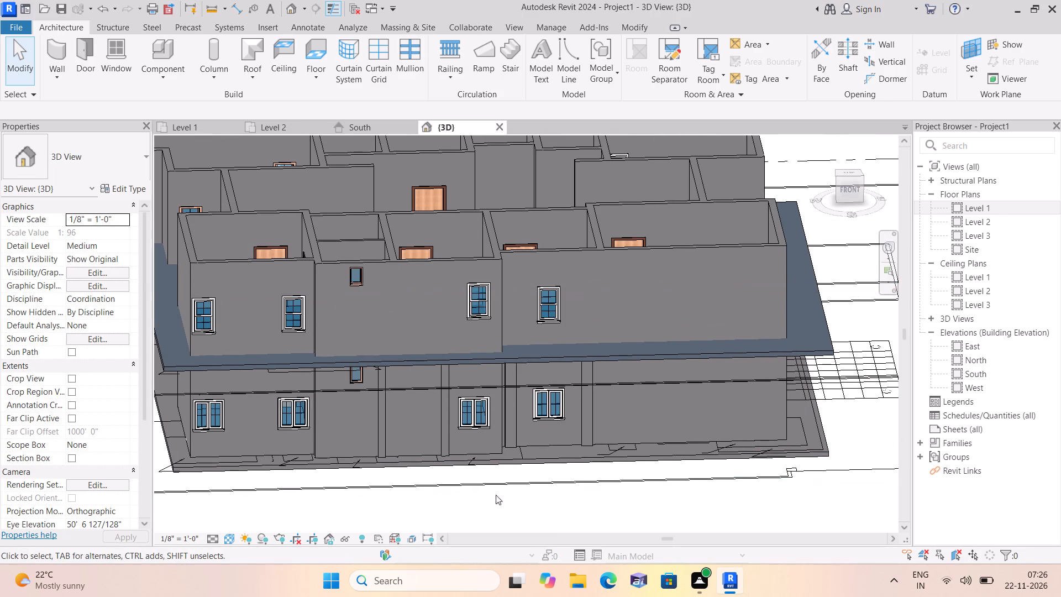
pyautogui.keyDown('shift'); pyautogui.moveTo(375, 476); pyautogui.dragTo(501, 501, button='middle'); pyautogui.keyUp('shift')
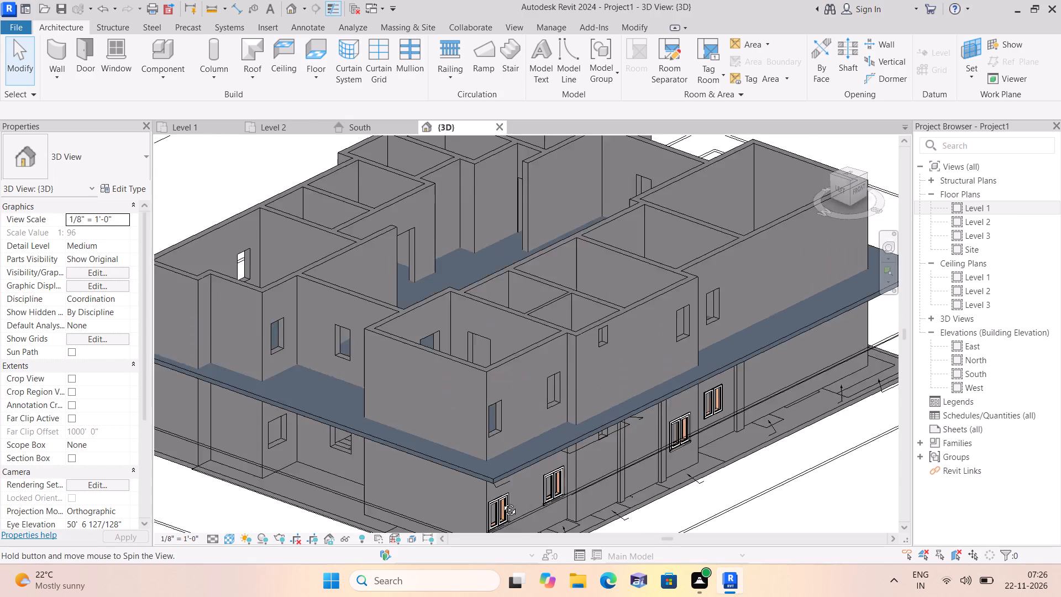
pyautogui.keyDown('shift'); pyautogui.moveTo(501, 501); pyautogui.dragTo(547, 486, button='middle'); pyautogui.keyUp('shift')
pyautogui.scroll(-1, 552, 484)
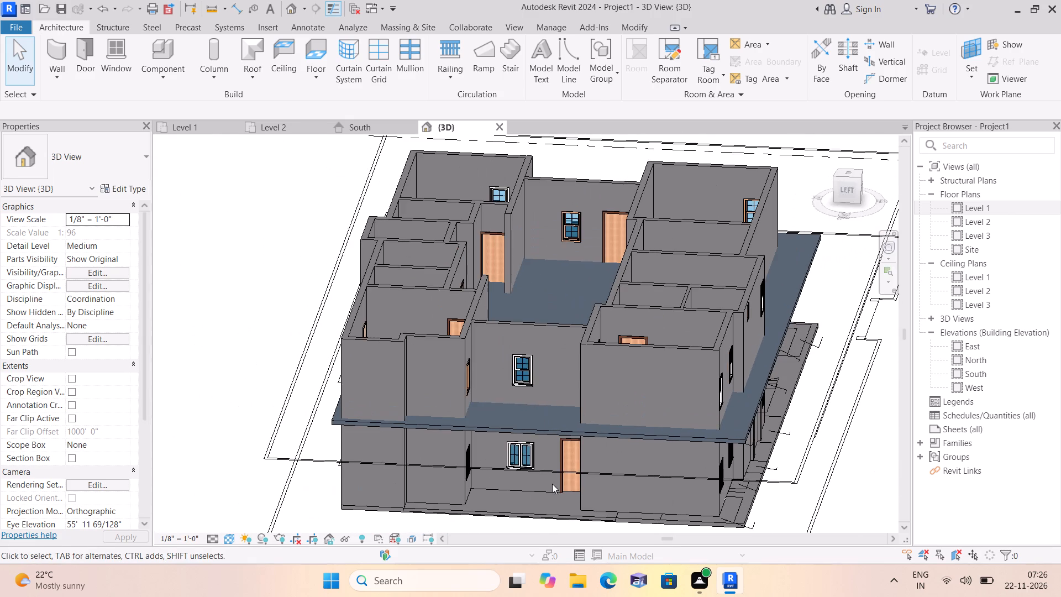
pyautogui.scroll(2, 438, 465)
pyautogui.keyDown('shift'); pyautogui.moveTo(386, 468); pyautogui.dragTo(443, 473, button='middle'); pyautogui.keyUp('shift')
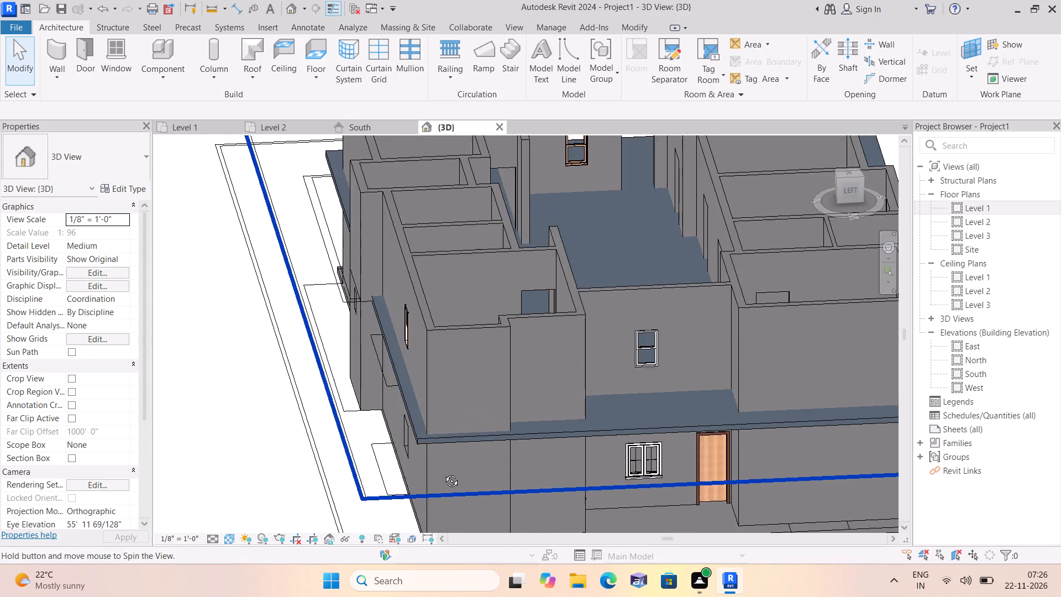
pyautogui.keyDown('shift'); pyautogui.moveTo(443, 473); pyautogui.dragTo(415, 479, button='middle'); pyautogui.keyUp('shift')
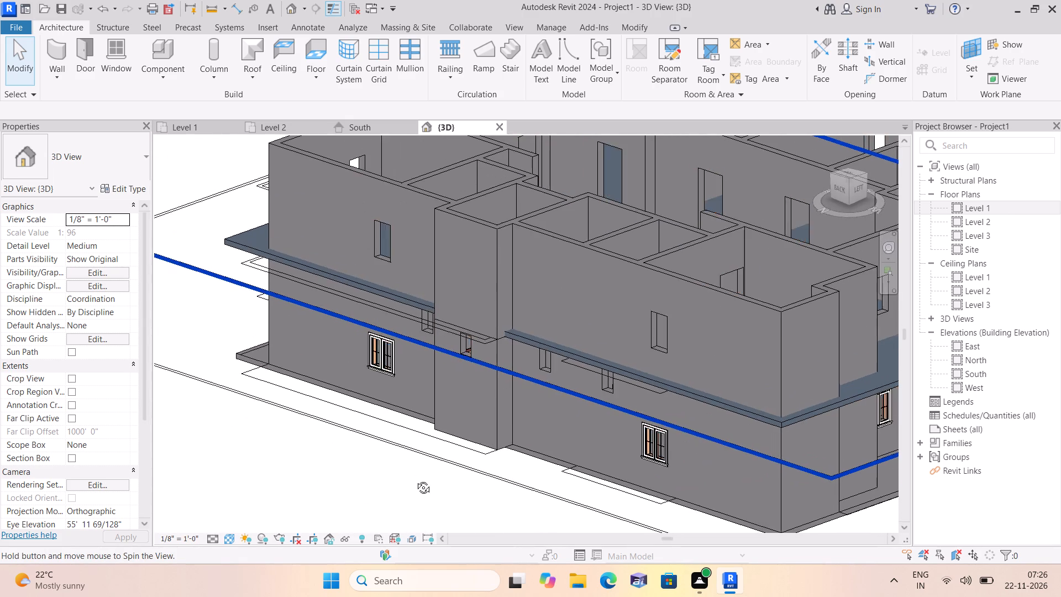
pyautogui.keyDown('shift'); pyautogui.moveTo(415, 479); pyautogui.dragTo(325, 471, button='middle'); pyautogui.keyUp('shift')
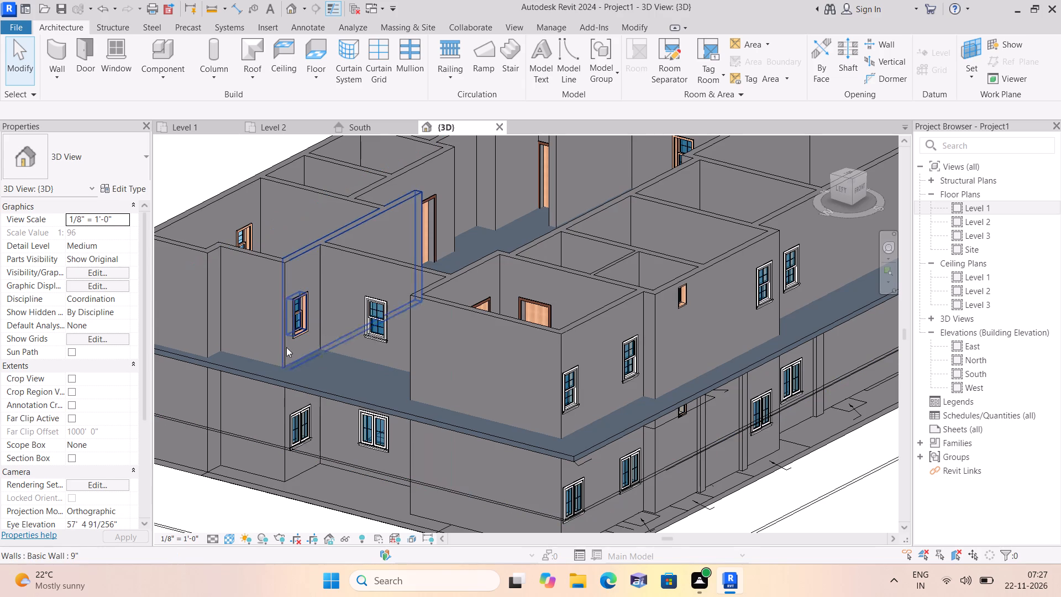
pyautogui.keyDown('shift'); pyautogui.moveTo(277, 371); pyautogui.dragTo(437, 370, button='middle'); pyautogui.keyUp('shift')
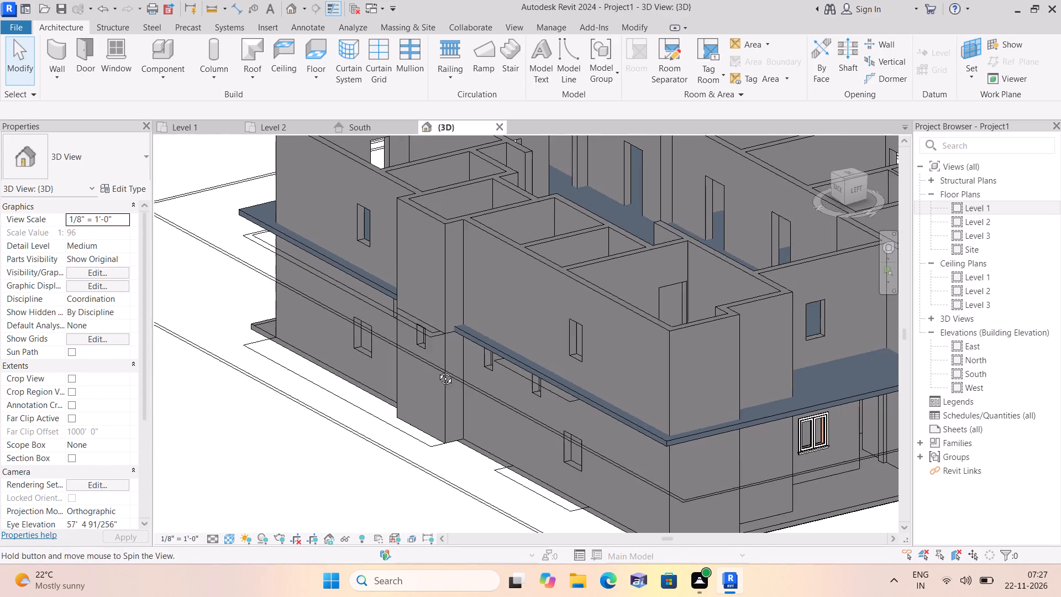
pyautogui.keyDown('shift'); pyautogui.moveTo(437, 370); pyautogui.dragTo(516, 369, button='middle'); pyautogui.keyUp('shift')
pyautogui.scroll(-1, 550, 423)
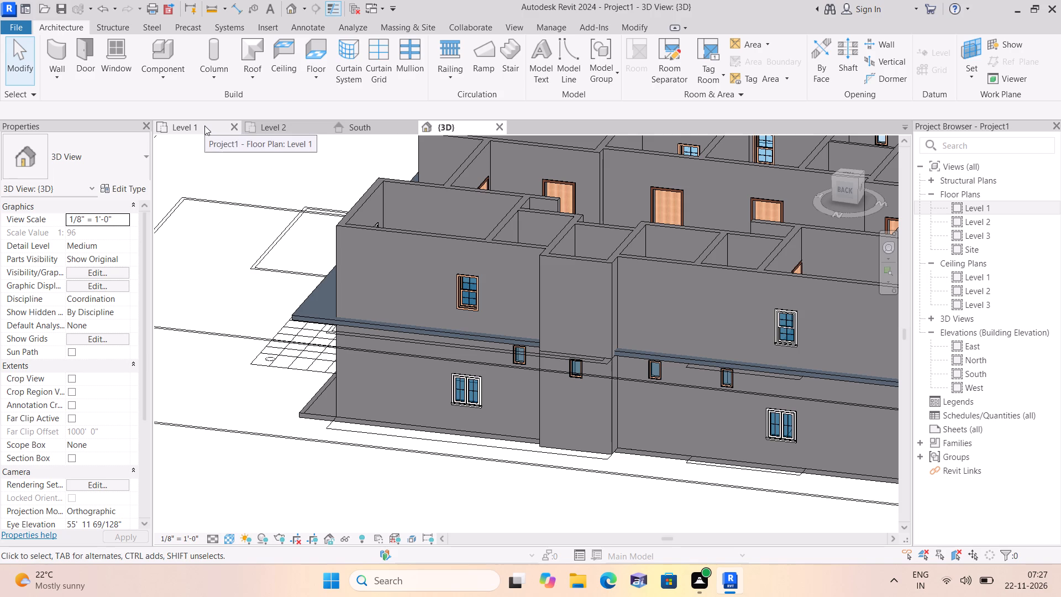
# Check the Level 2 plan, and examine the porch side, open terrace and Level 2 rooms of the house in 3D.
pyautogui.click(275, 133)
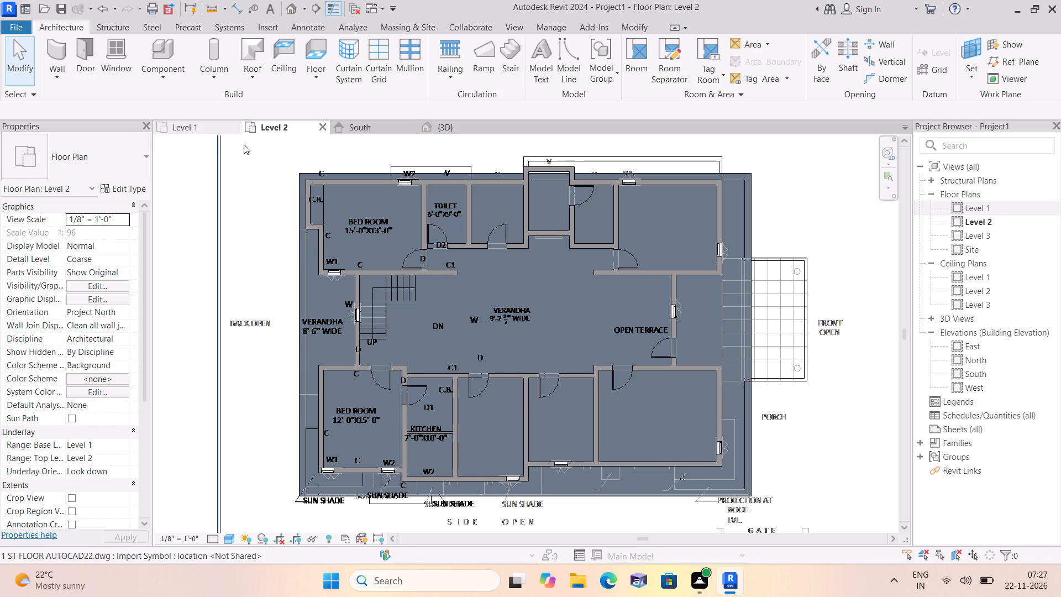
pyautogui.click(461, 125)
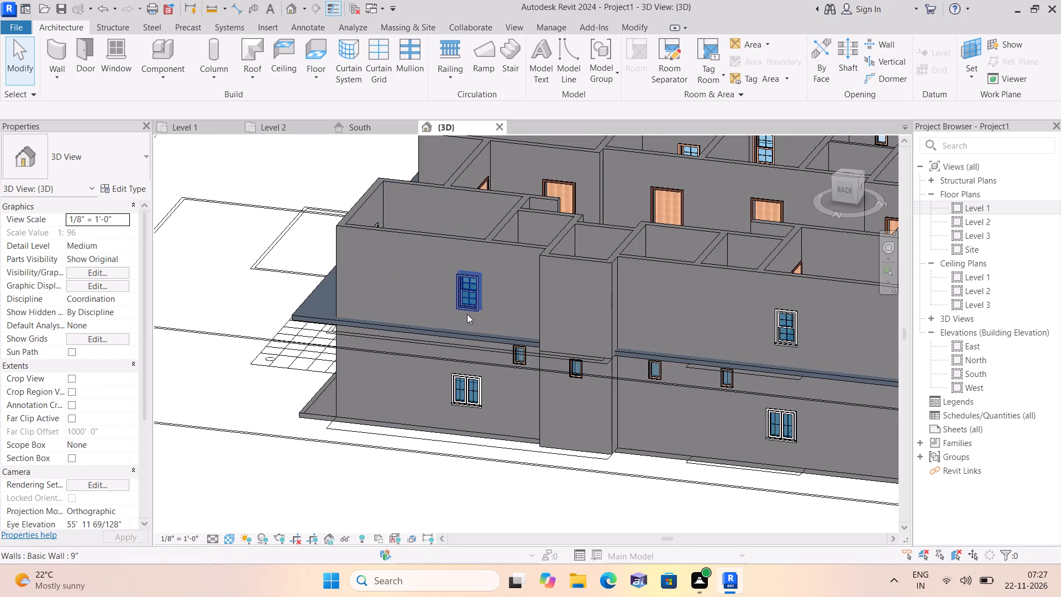
pyautogui.scroll(-1, 446, 333)
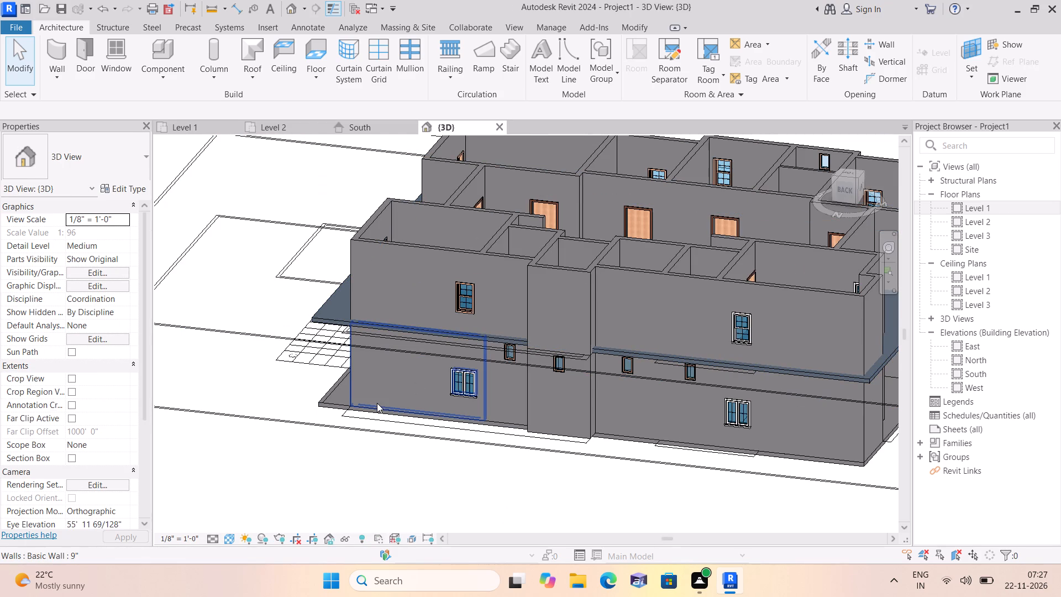
pyautogui.keyDown('shift'); pyautogui.moveTo(377, 402); pyautogui.dragTo(572, 410, button='middle'); pyautogui.keyUp('shift')
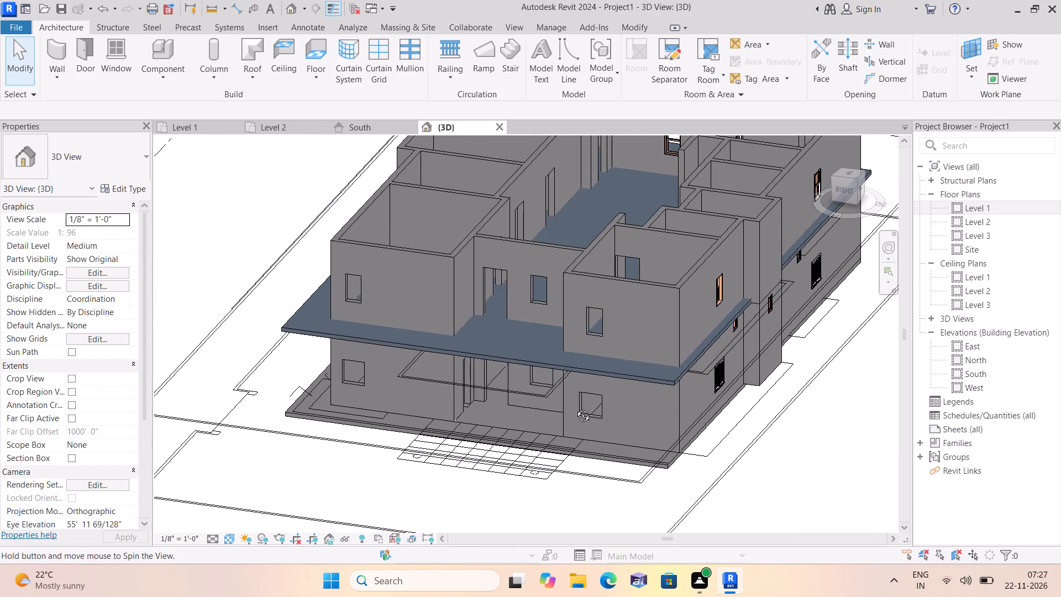
pyautogui.scroll(-1, 598, 397)
pyautogui.scroll(-1, 687, 376)
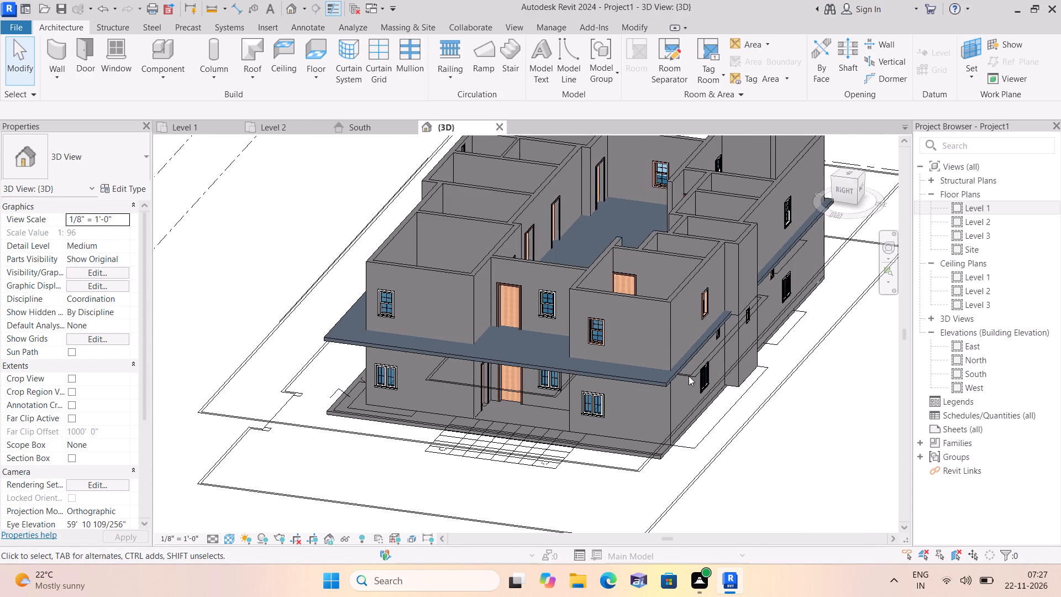
pyautogui.scroll(3, 579, 261)
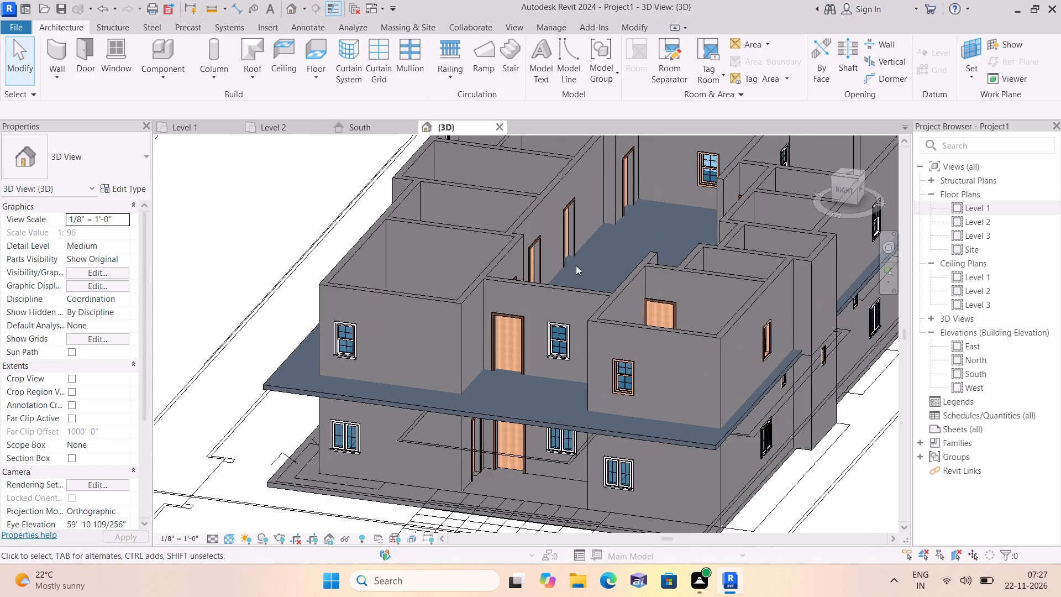
pyautogui.keyDown('shift'); pyautogui.moveTo(541, 311); pyautogui.dragTo(635, 358, button='middle'); pyautogui.keyUp('shift')
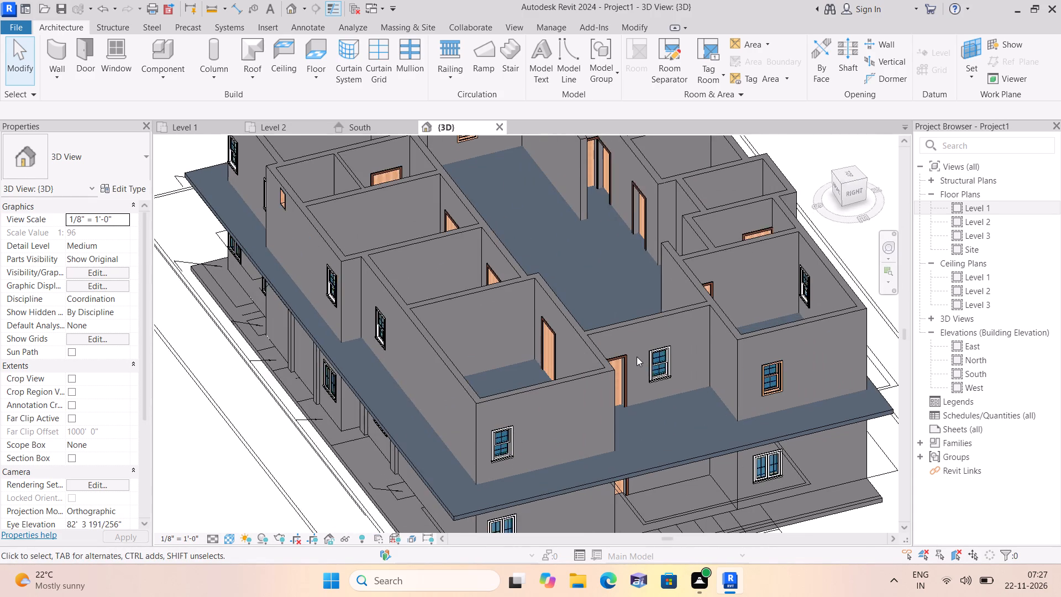
pyautogui.scroll(-2, 637, 357)
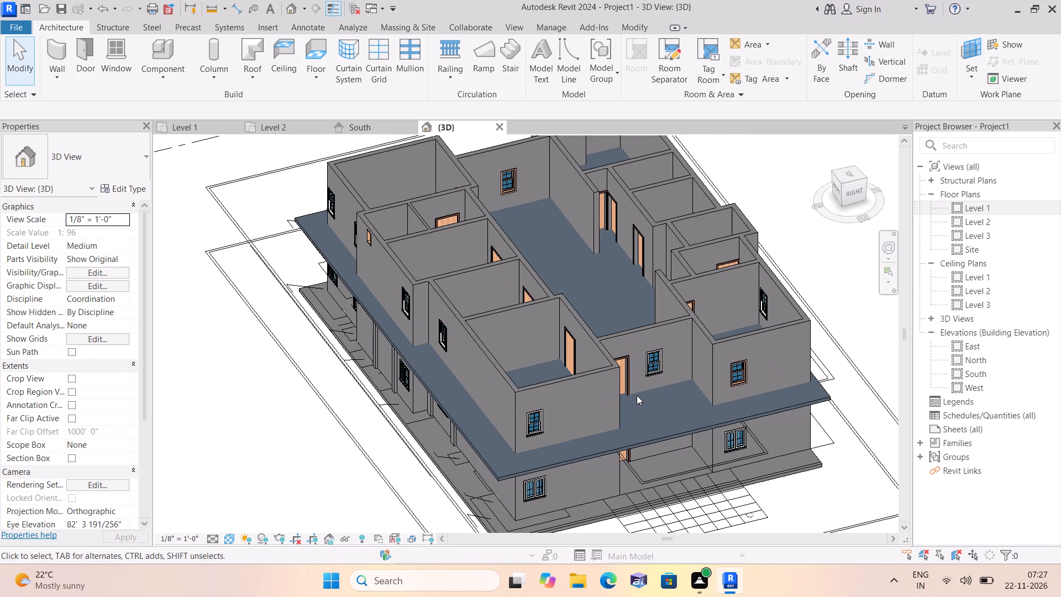
pyautogui.scroll(2, 625, 420)
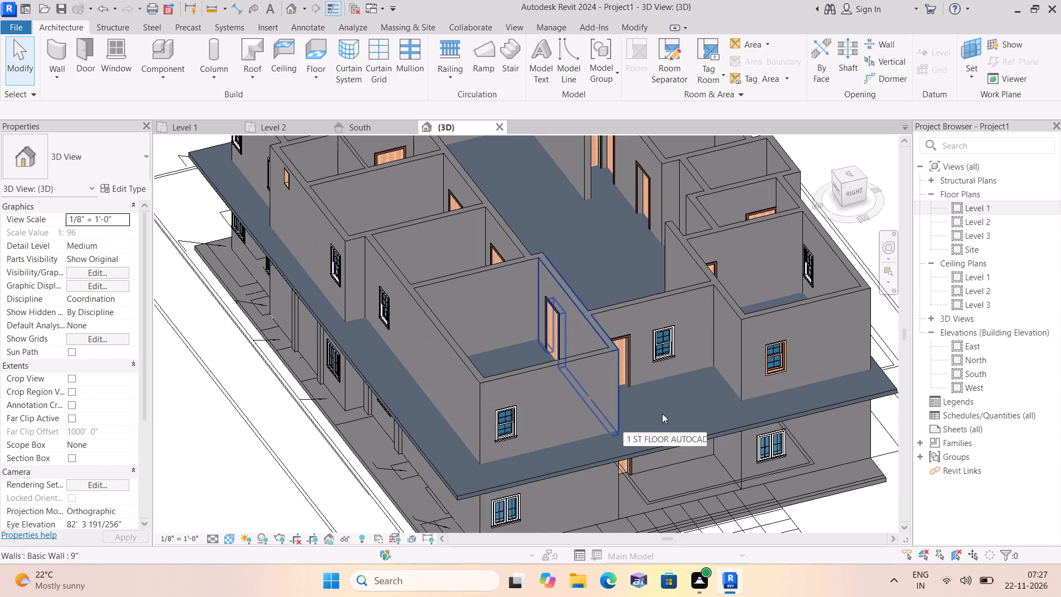
pyautogui.scroll(-1, 657, 421)
pyautogui.moveTo(647, 426); pyautogui.dragTo(585, 462, button='middle')
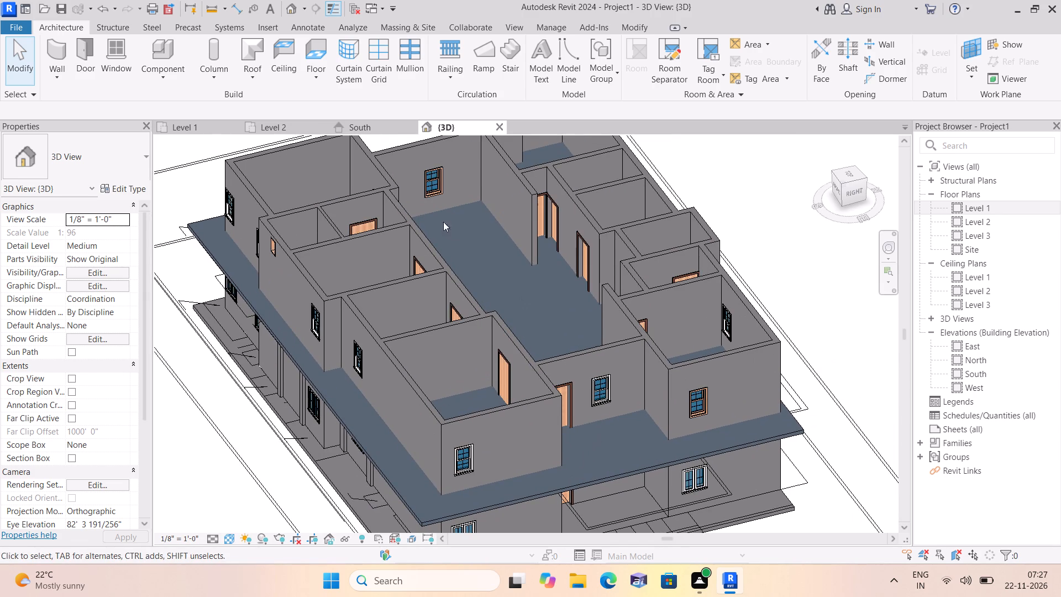
# Create a Generic - 12" roof by footprint on Level 2, with a rectangular boundary offset 1' outward from opposite corners of the floor slab.
pyautogui.click(194, 131)
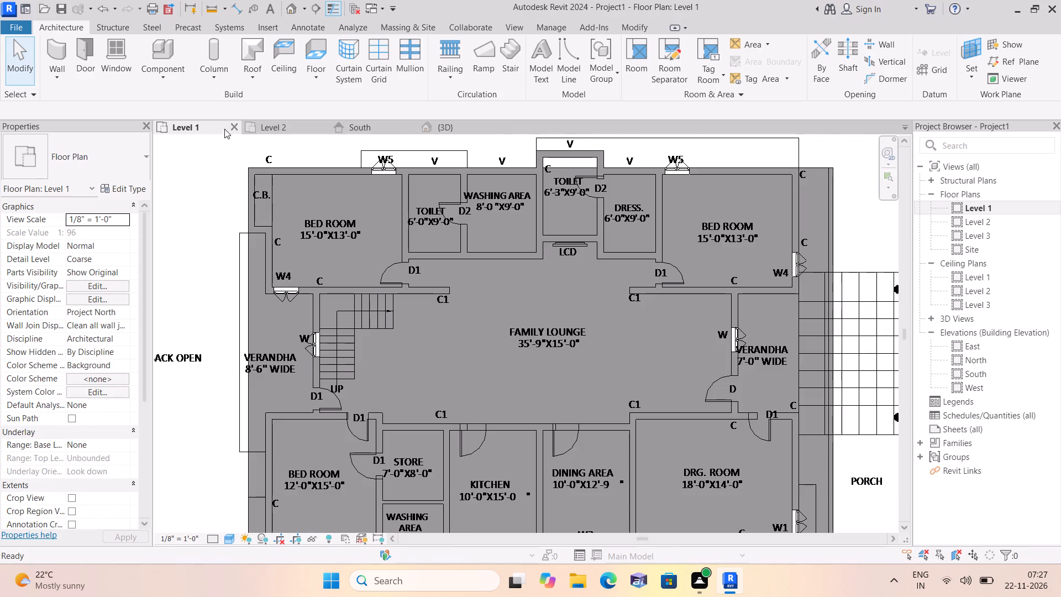
pyautogui.click(277, 127)
pyautogui.moveTo(317, 204); pyautogui.dragTo(291, 211, button='middle')
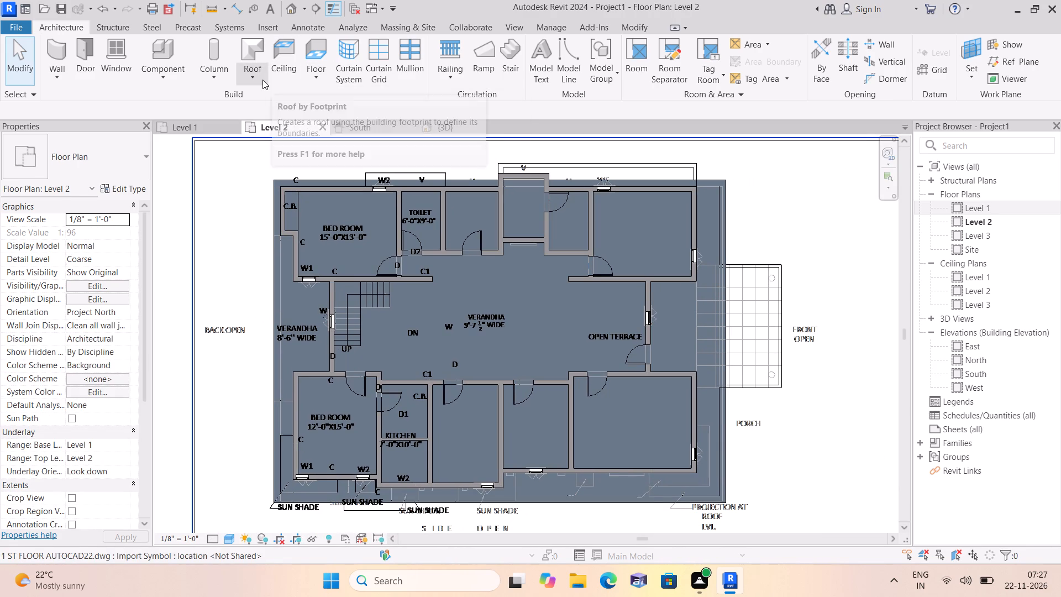
pyautogui.click(248, 77)
pyautogui.click(321, 98)
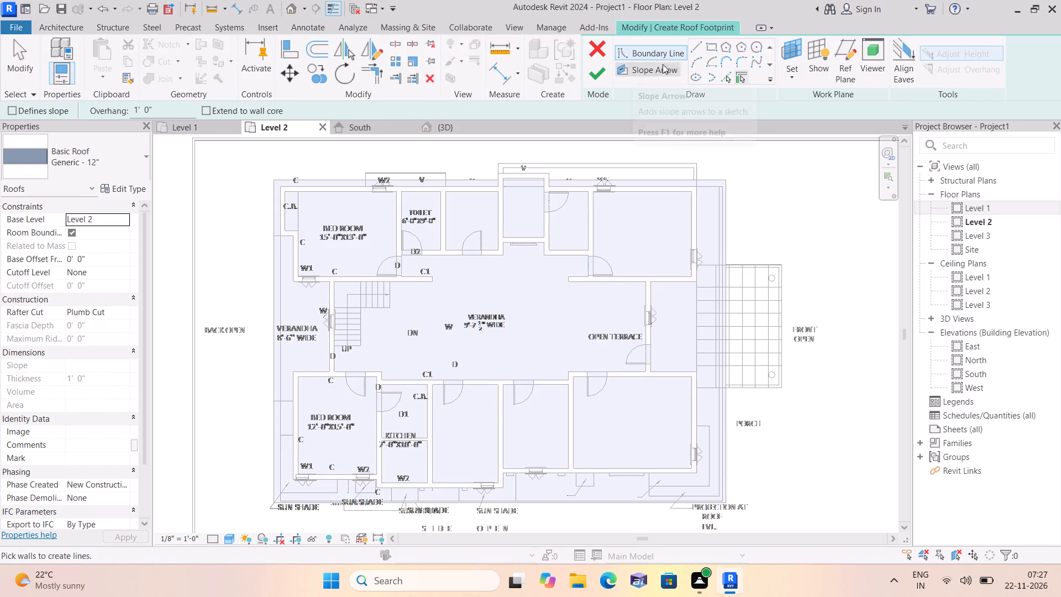
pyautogui.click(712, 48)
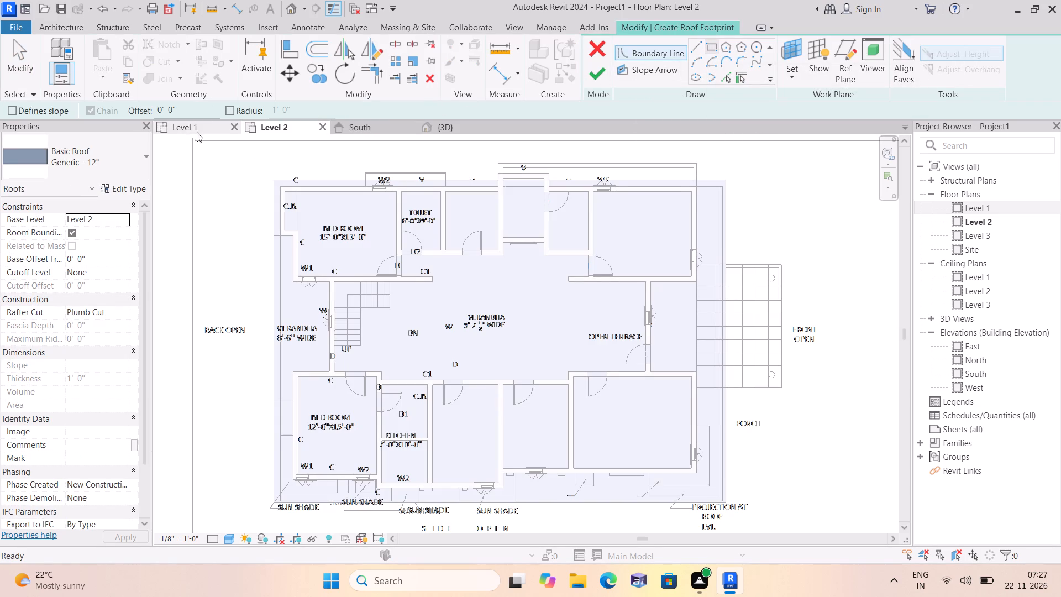
pyautogui.click(194, 113)
pyautogui.press('BackSpace')
pyautogui.press('BackSpace')
pyautogui.press('BackSpace')
pyautogui.press('BackSpace')
pyautogui.press('BackSpace')
pyautogui.press('BackSpace')
pyautogui.press('BackSpace')
pyautogui.press('BackSpace')
pyautogui.press('BackSpace')
pyautogui.press('BackSpace')
pyautogui.press('BackSpace')
pyautogui.press('BackSpace')
pyautogui.press('BackSpace')
pyautogui.press('BackSpace')
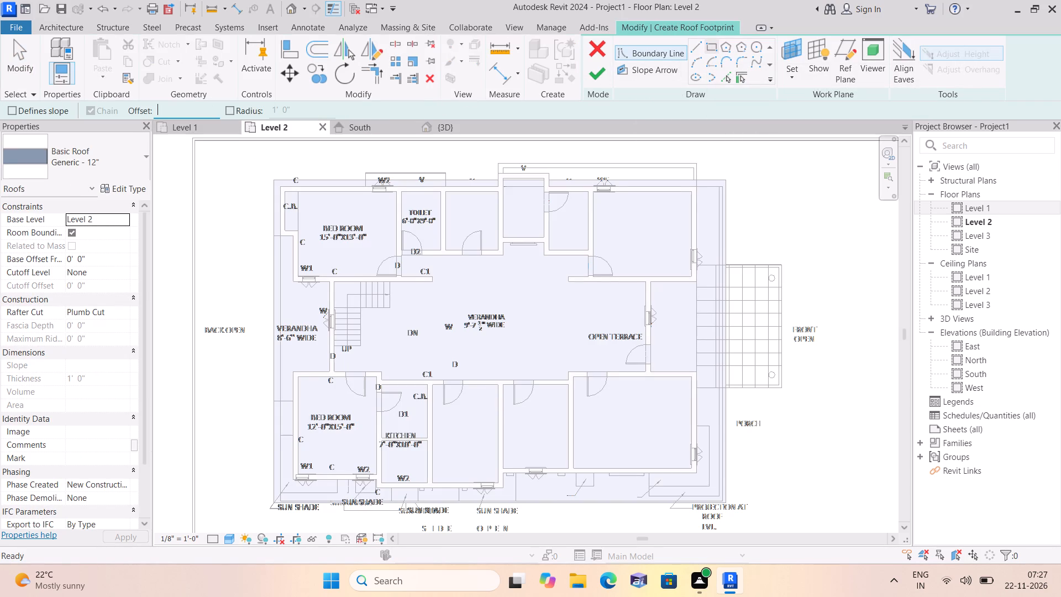
pyautogui.write("1'")
pyautogui.click(276, 185)
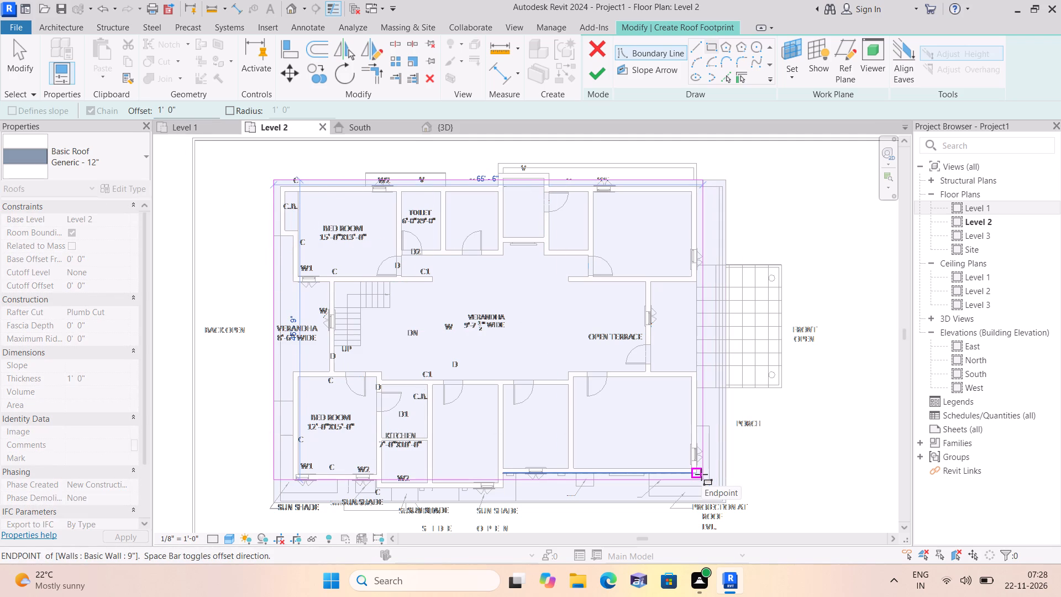
pyautogui.scroll(1, 706, 484)
pyautogui.scroll(-1, 706, 484)
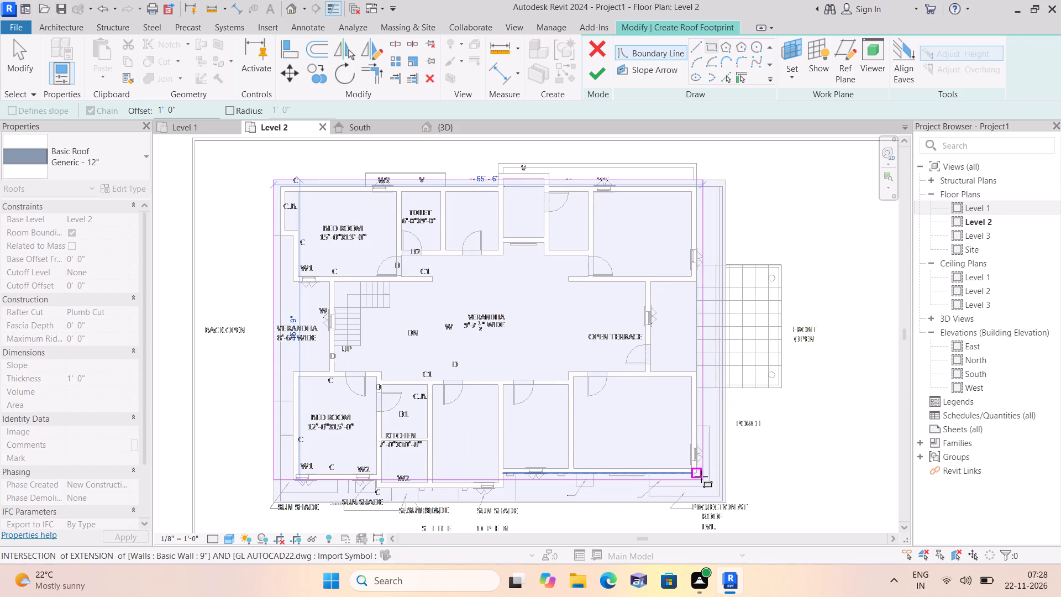
pyautogui.scroll(3, 708, 490)
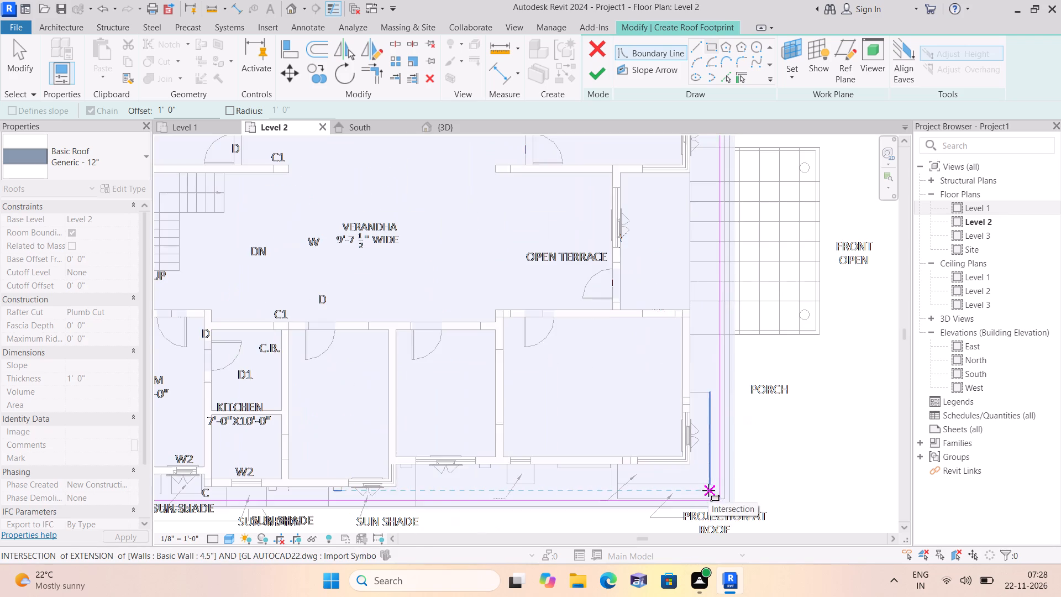
pyautogui.moveTo(712, 486); pyautogui.dragTo(717, 410, button='middle')
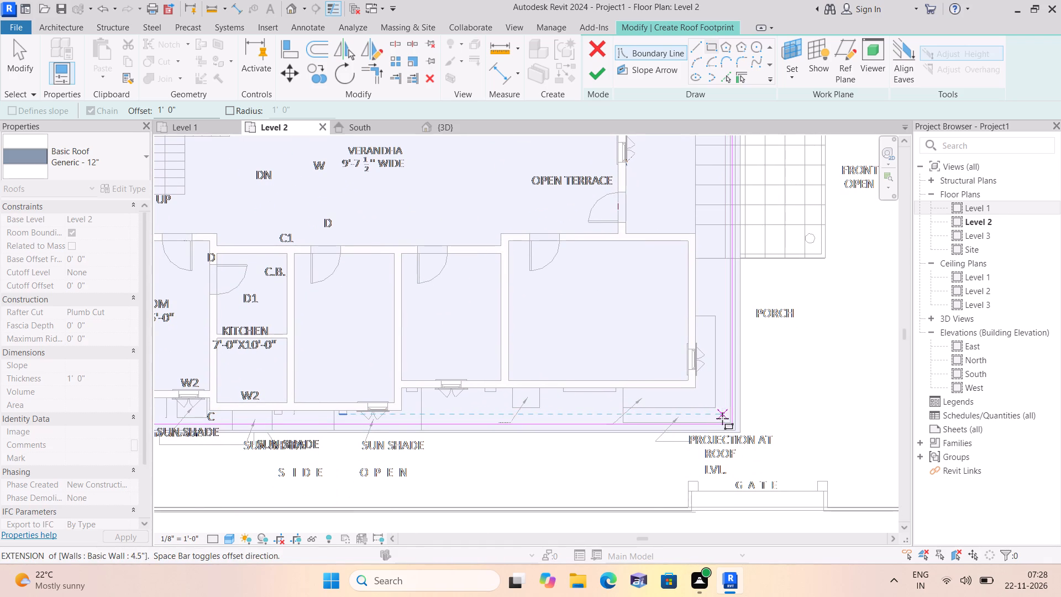
pyautogui.click(727, 423)
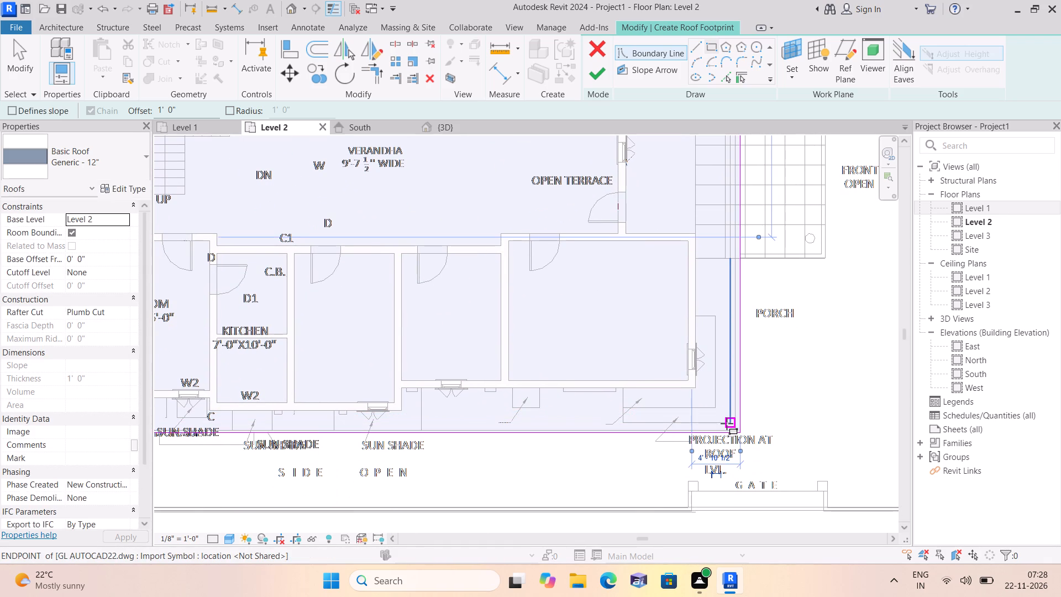
pyautogui.press('Escape')
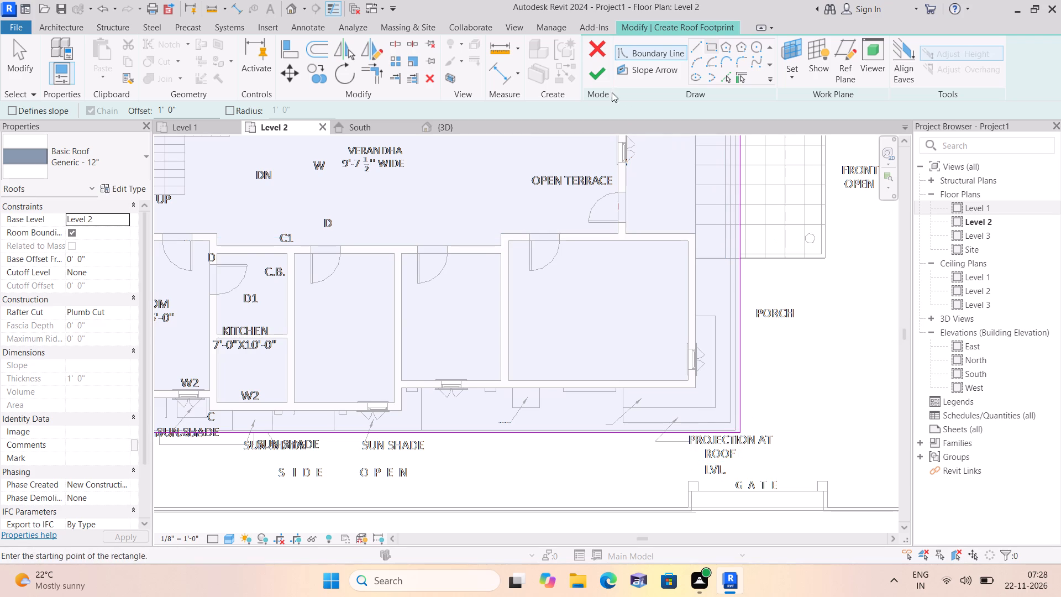
pyautogui.click(593, 72)
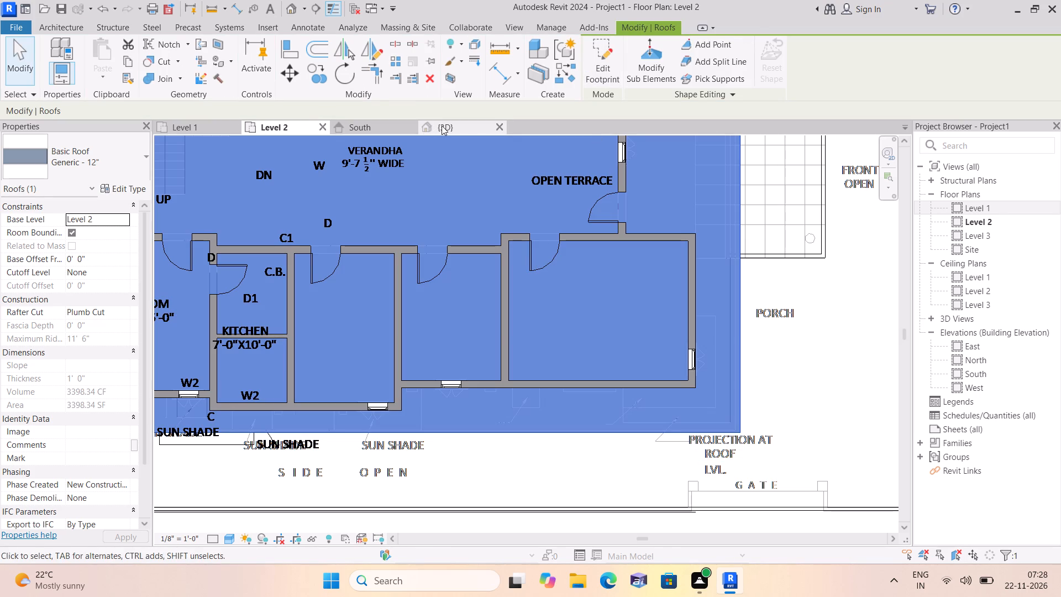
# Set the base level of the Generic - 12" roof to Level 3 in the 3D view.
pyautogui.click(442, 125)
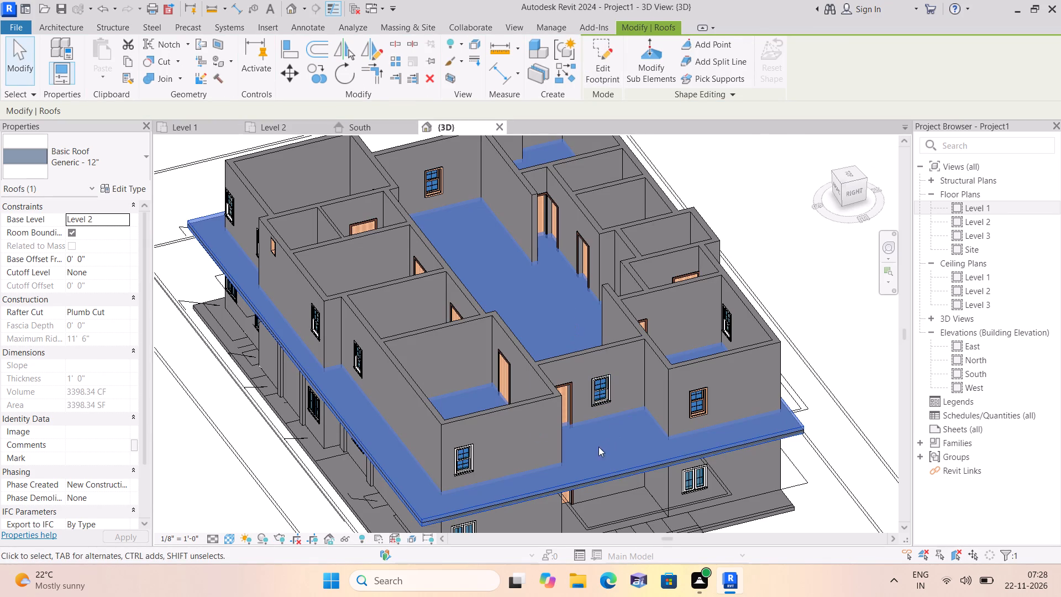
pyautogui.press('Escape')
pyautogui.moveTo(607, 447); pyautogui.dragTo(647, 333, button='middle')
pyautogui.scroll(3, 534, 423)
pyautogui.scroll(2, 480, 411)
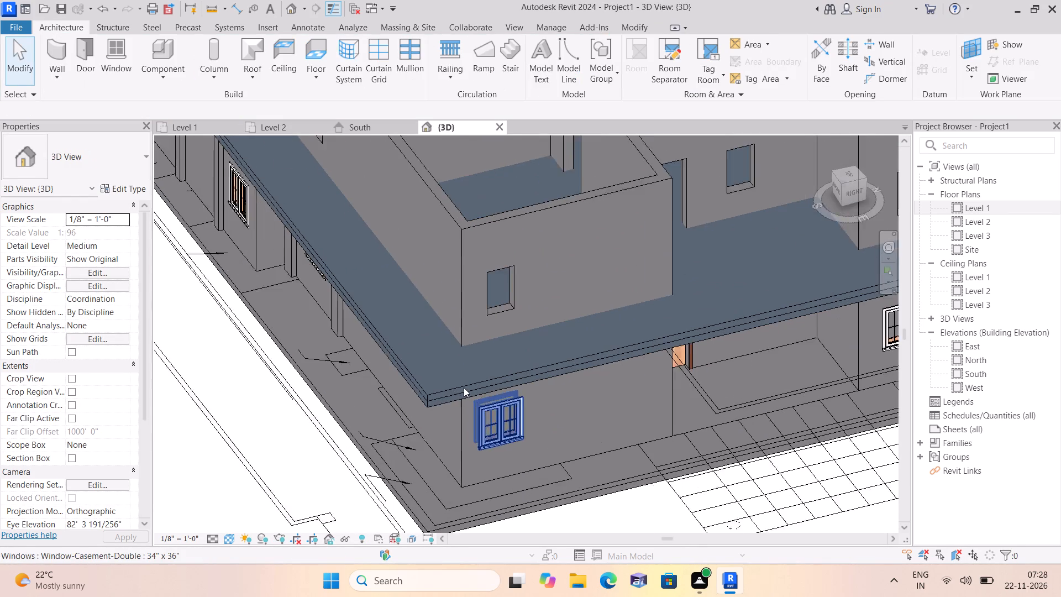
pyautogui.click(455, 388)
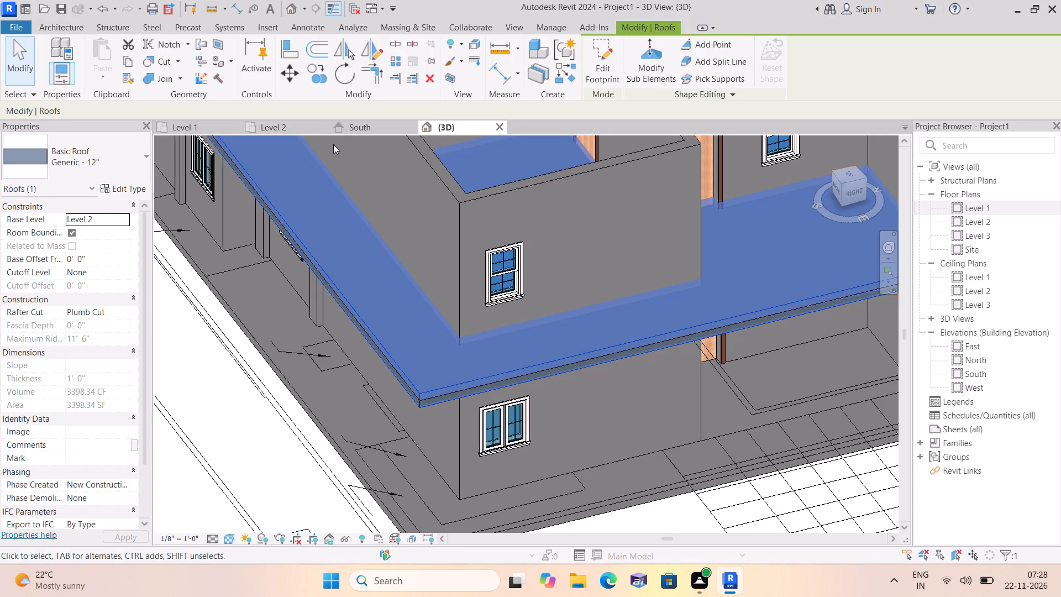
pyautogui.click(117, 223)
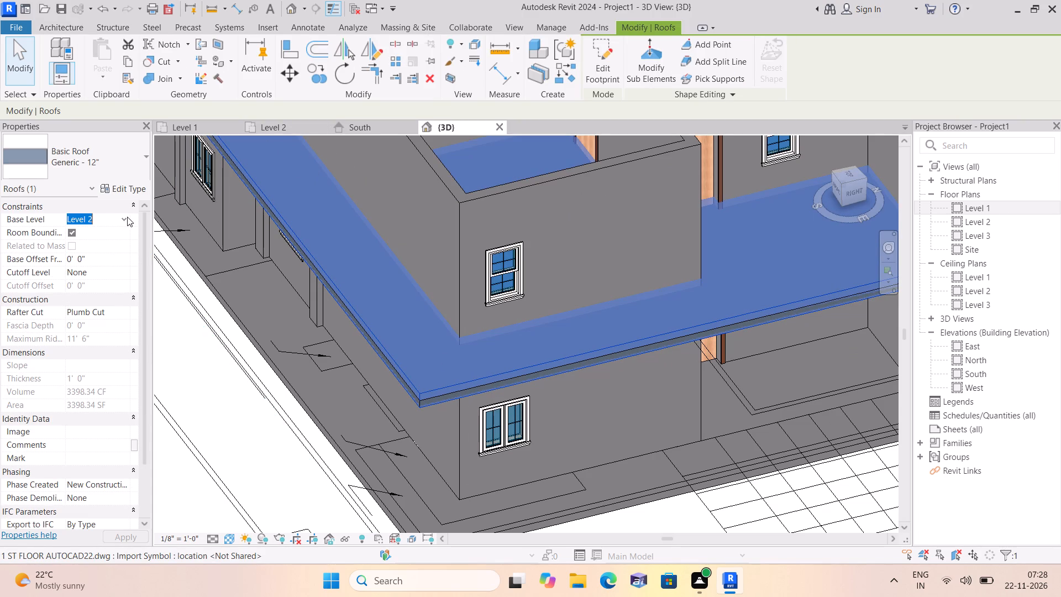
pyautogui.click(127, 217)
pyautogui.click(115, 255)
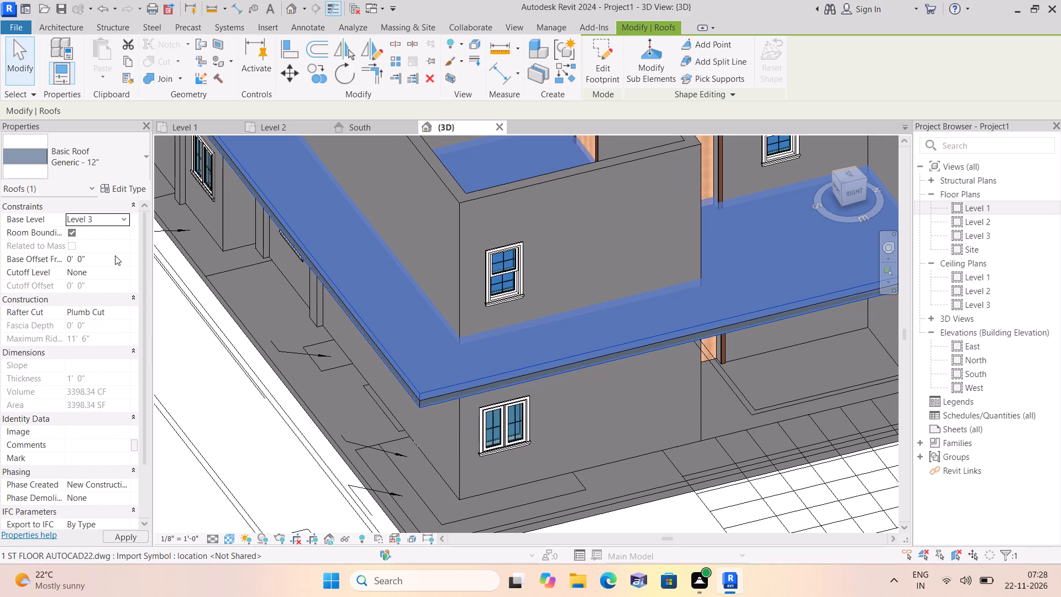
pyautogui.scroll(-2, 130, 231)
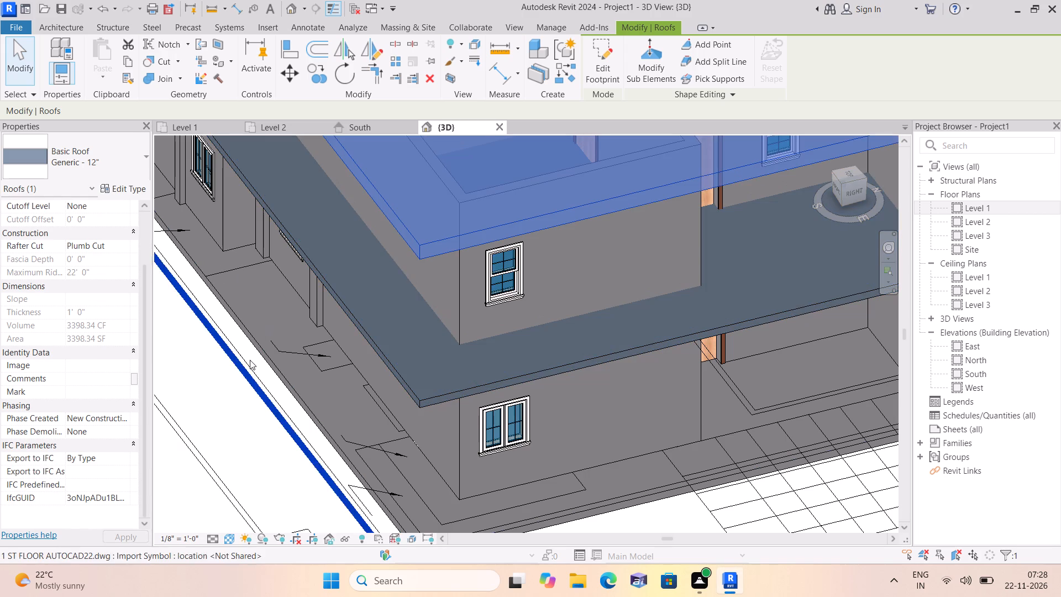
pyautogui.press('Escape')
pyautogui.press('Escape')
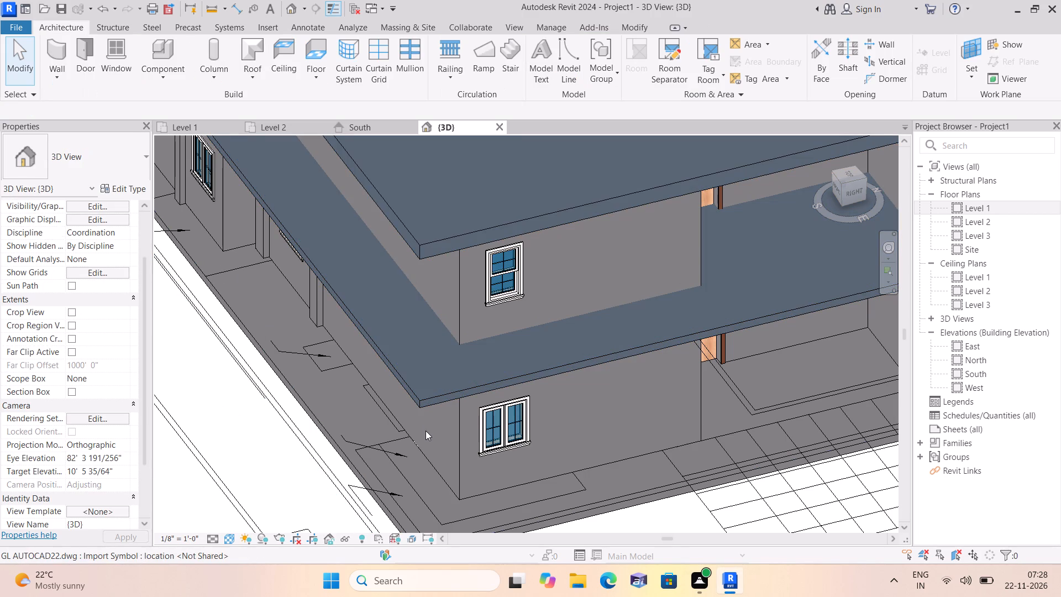
# Examine the upper roof and the 6" roof slab below it in 3D from all sides of the house.
pyautogui.scroll(-4, 426, 431)
pyautogui.scroll(-3, 546, 442)
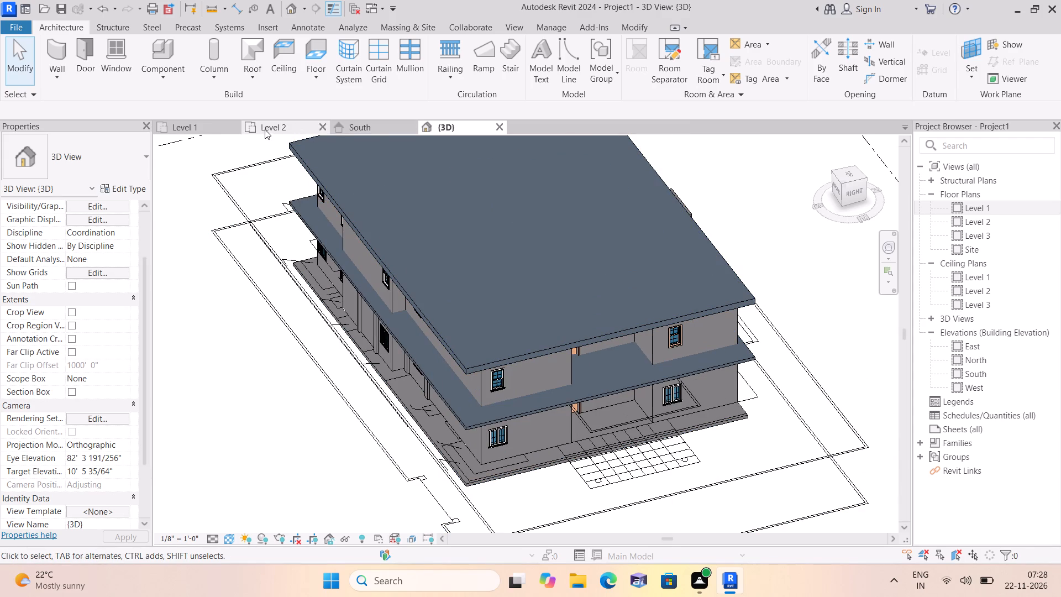
pyautogui.click(446, 130)
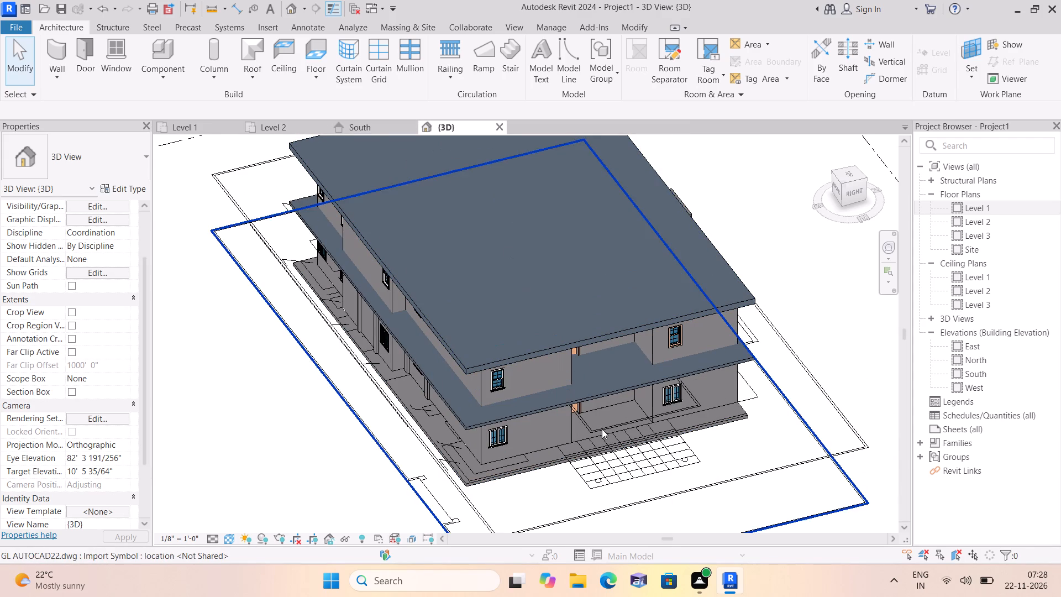
pyautogui.scroll(2, 602, 430)
pyautogui.scroll(-4, 582, 443)
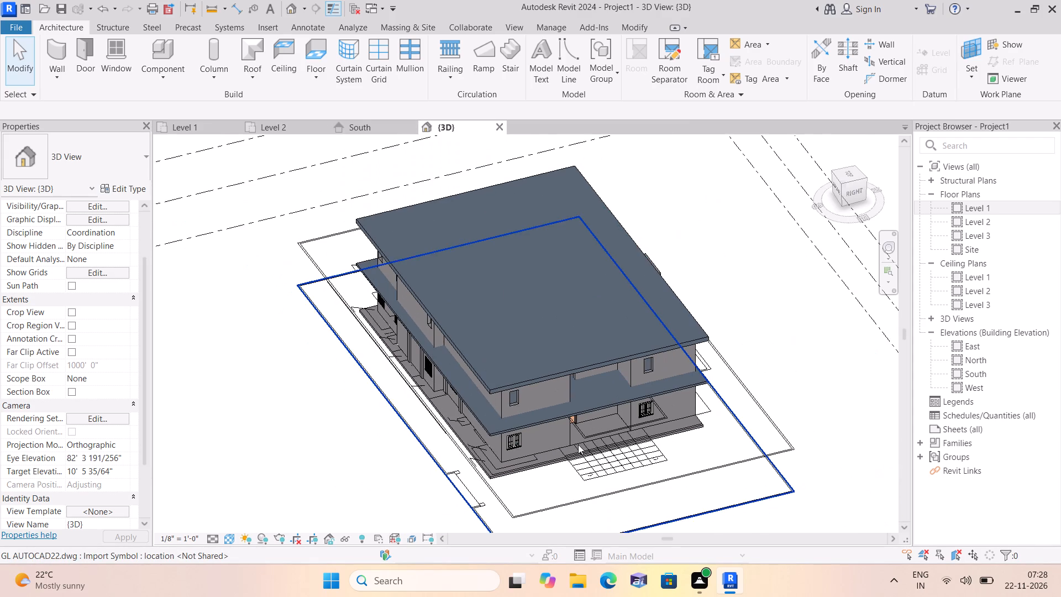
pyautogui.scroll(1, 651, 439)
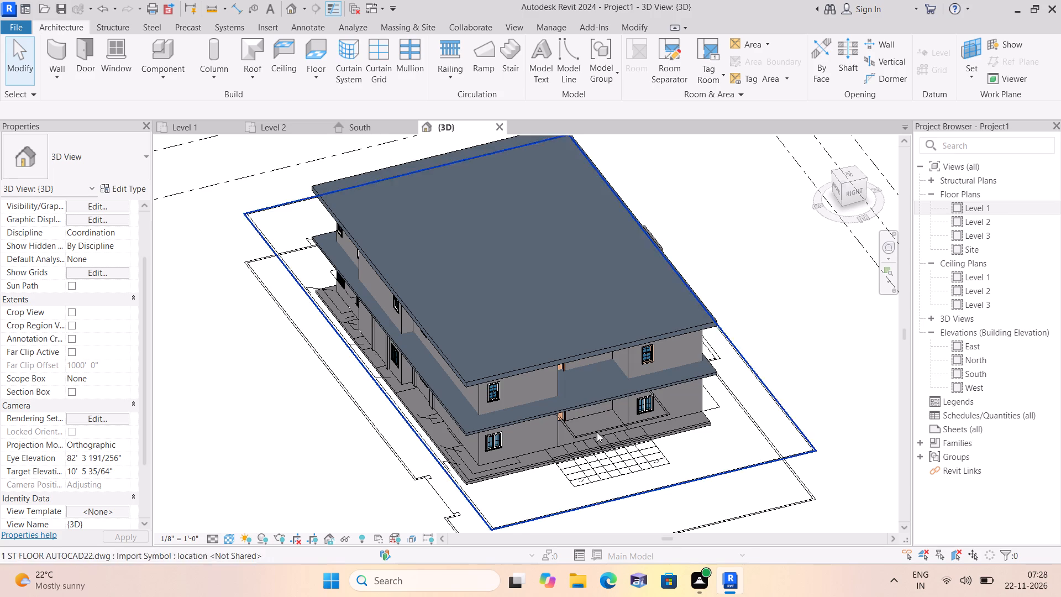
pyautogui.click(600, 399)
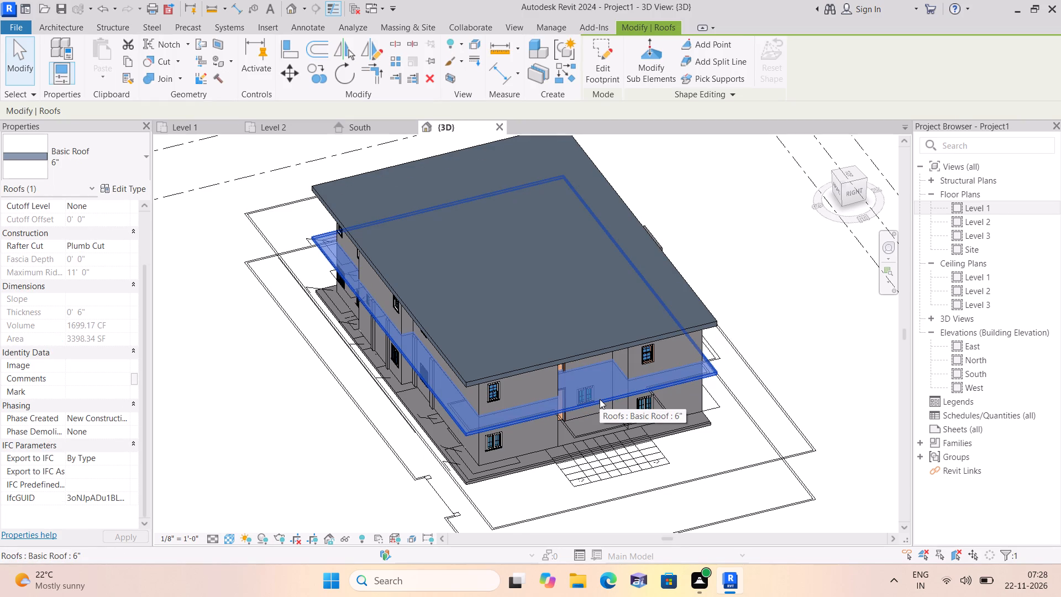
pyautogui.press('Escape')
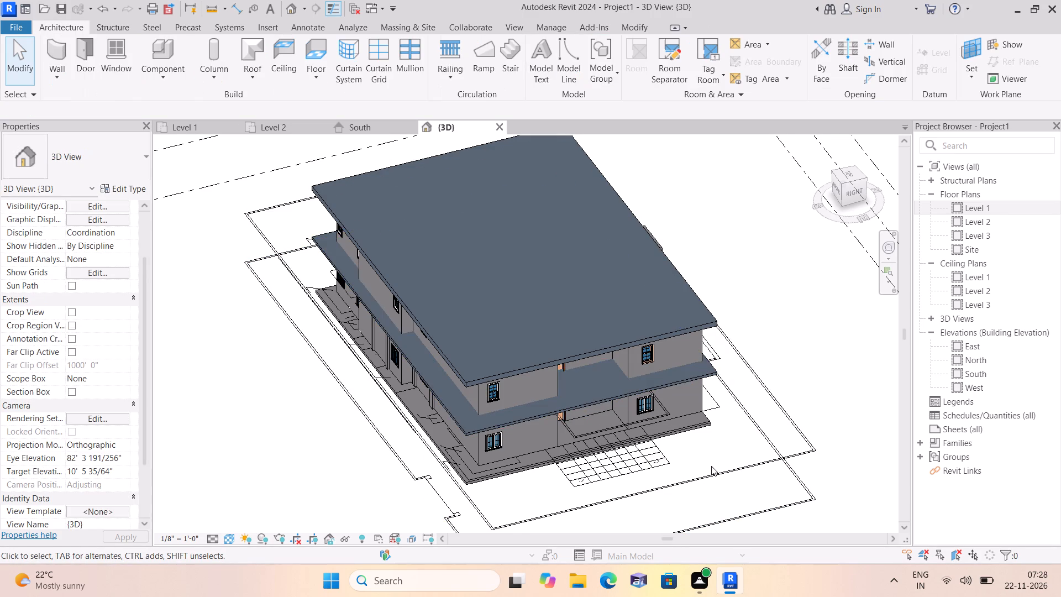
pyautogui.scroll(-3, 711, 466)
pyautogui.moveTo(653, 464); pyautogui.dragTo(480, 437, button='middle')
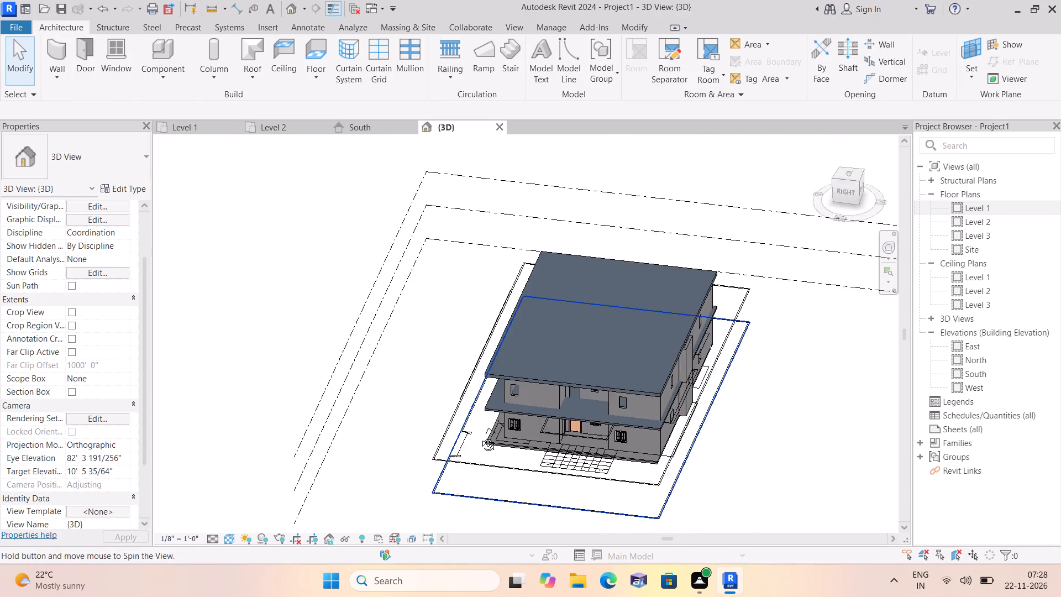
pyautogui.moveTo(480, 437); pyautogui.dragTo(376, 394, button='middle')
pyautogui.scroll(1, 576, 459)
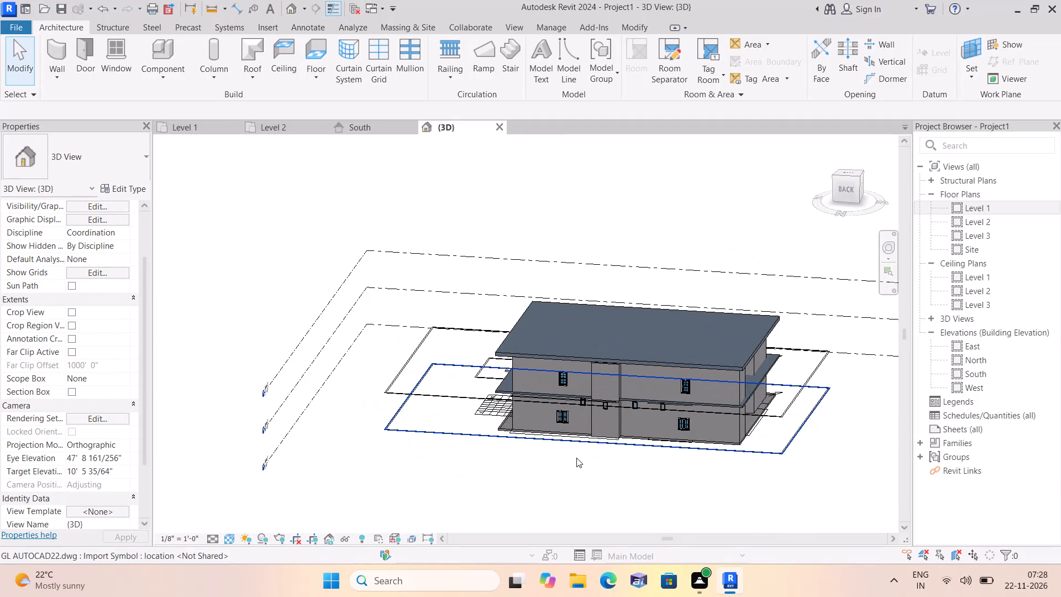
pyautogui.scroll(2, 576, 458)
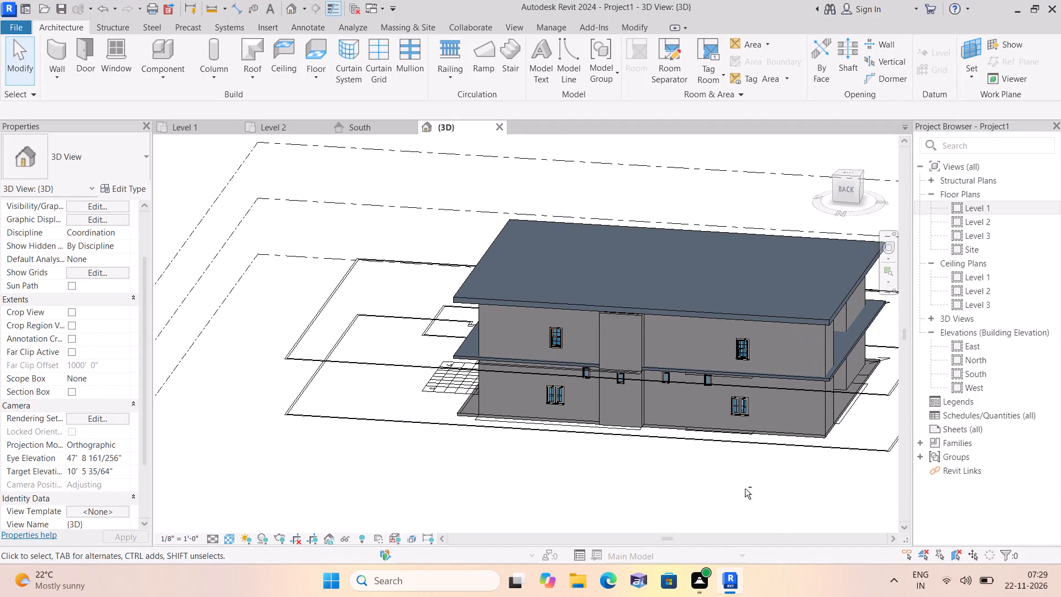
pyautogui.keyDown('shift'); pyautogui.moveTo(744, 489); pyautogui.dragTo(475, 440, button='middle'); pyautogui.keyUp('shift')
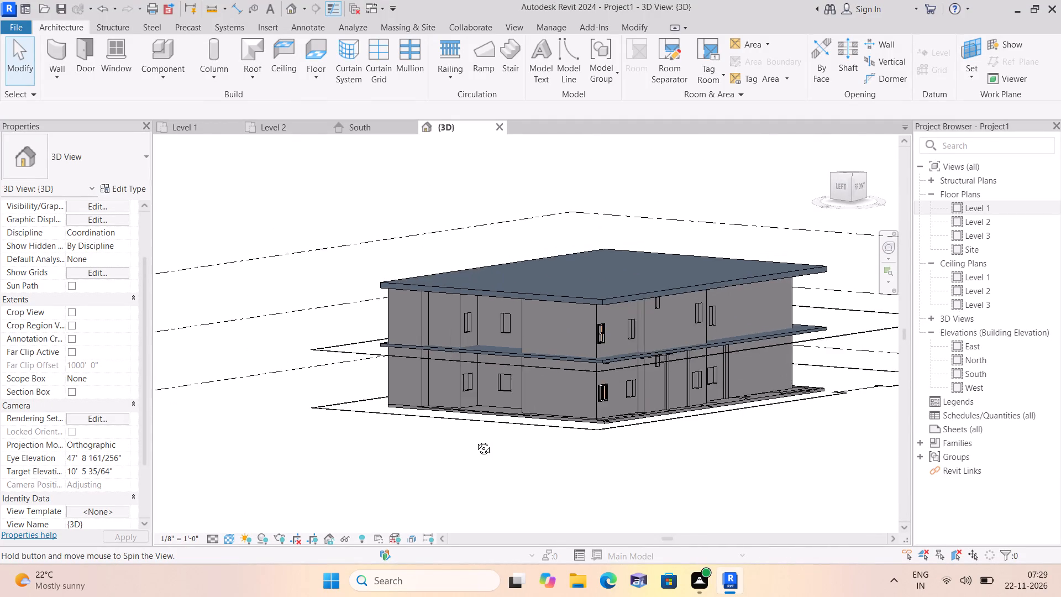
pyautogui.keyDown('shift'); pyautogui.moveTo(475, 440); pyautogui.dragTo(317, 459, button='middle'); pyautogui.keyUp('shift')
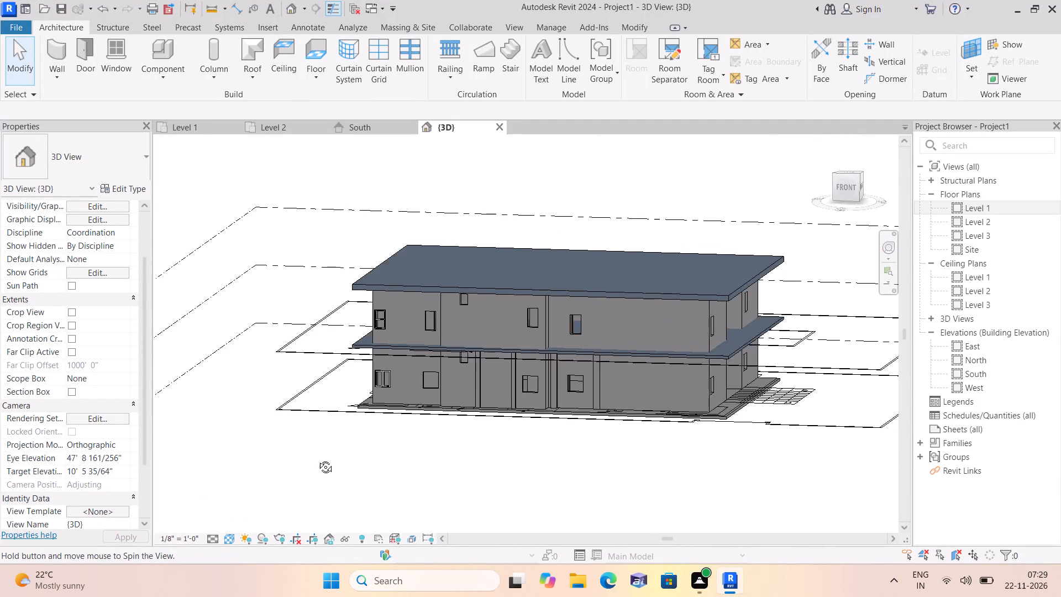
pyautogui.keyDown('shift'); pyautogui.moveTo(317, 459); pyautogui.dragTo(272, 456, button='middle'); pyautogui.keyUp('shift')
pyautogui.scroll(2, 538, 410)
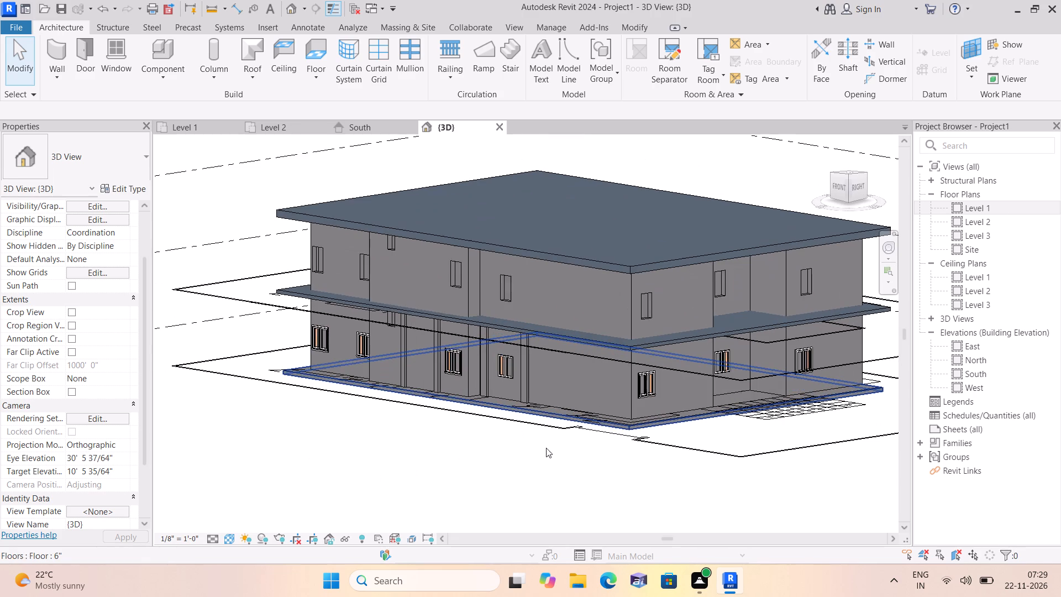
pyautogui.scroll(-1, 526, 455)
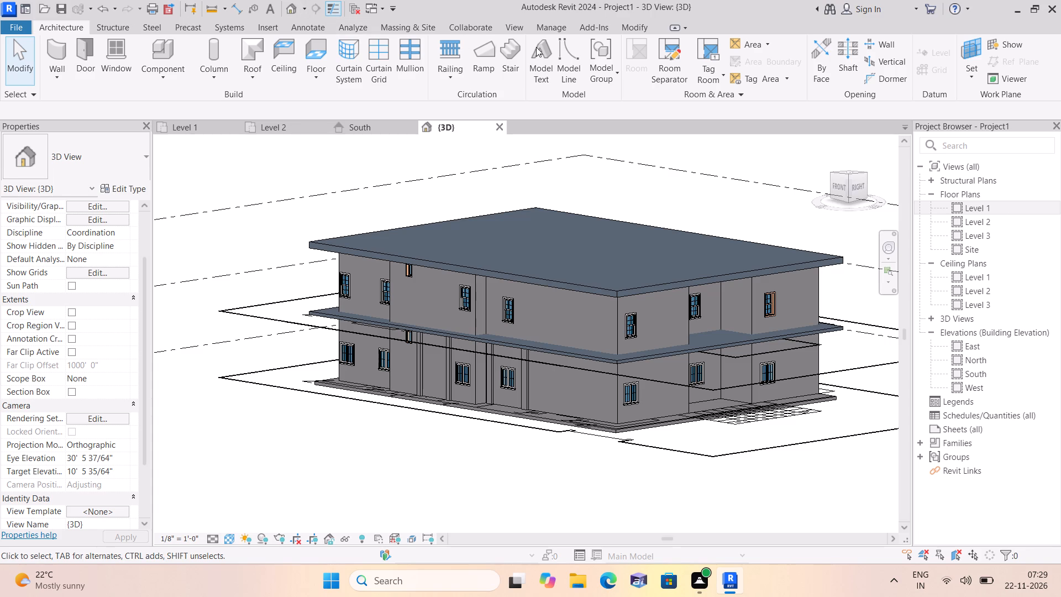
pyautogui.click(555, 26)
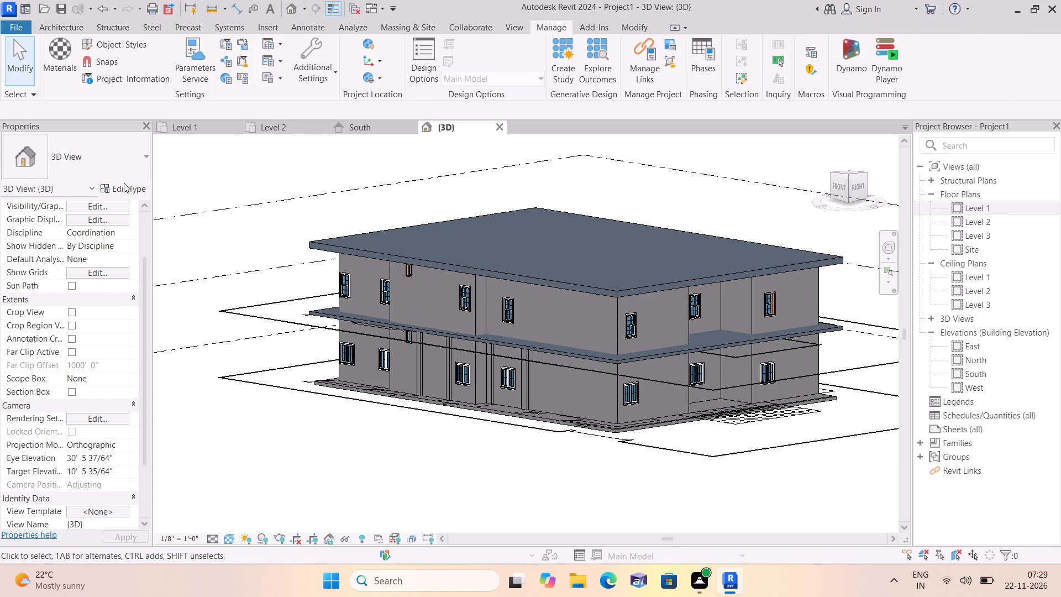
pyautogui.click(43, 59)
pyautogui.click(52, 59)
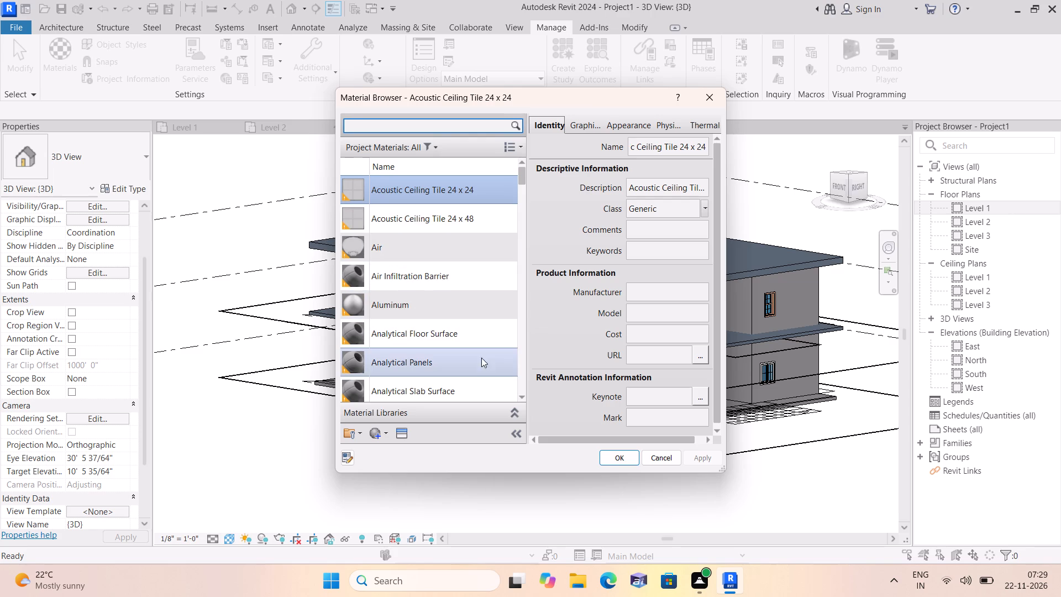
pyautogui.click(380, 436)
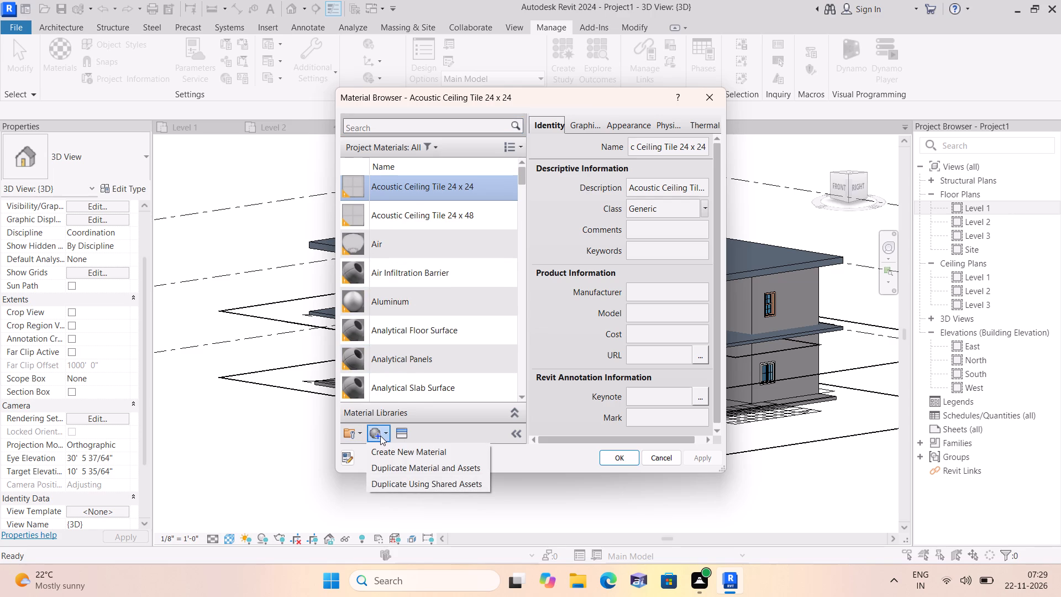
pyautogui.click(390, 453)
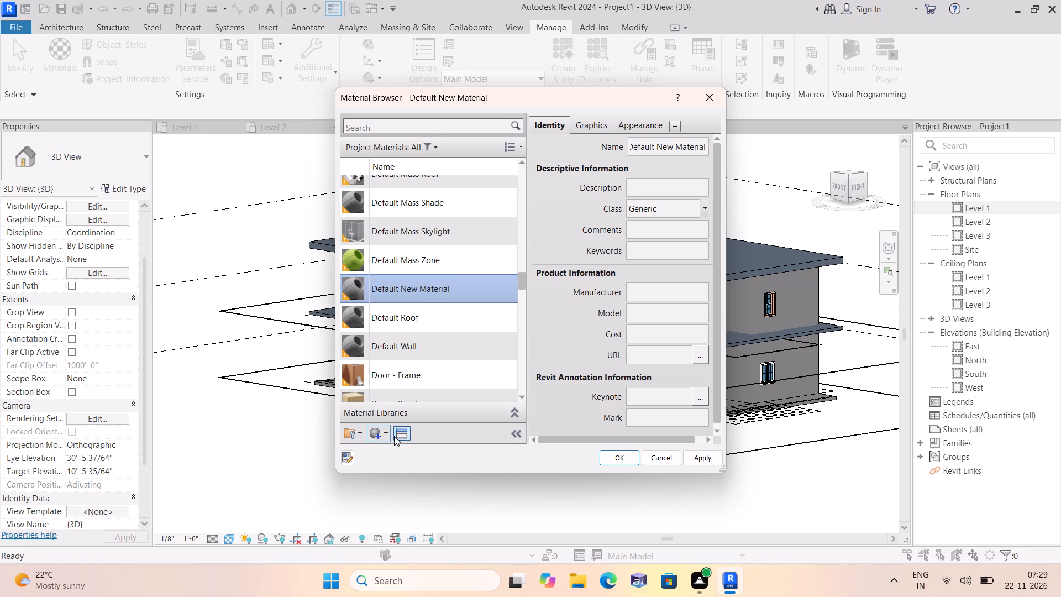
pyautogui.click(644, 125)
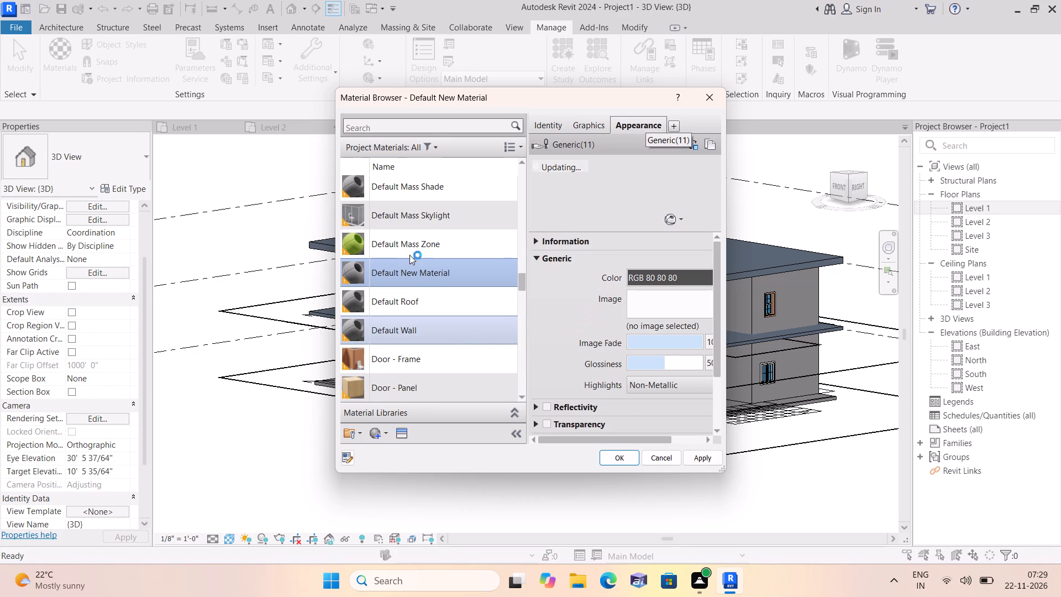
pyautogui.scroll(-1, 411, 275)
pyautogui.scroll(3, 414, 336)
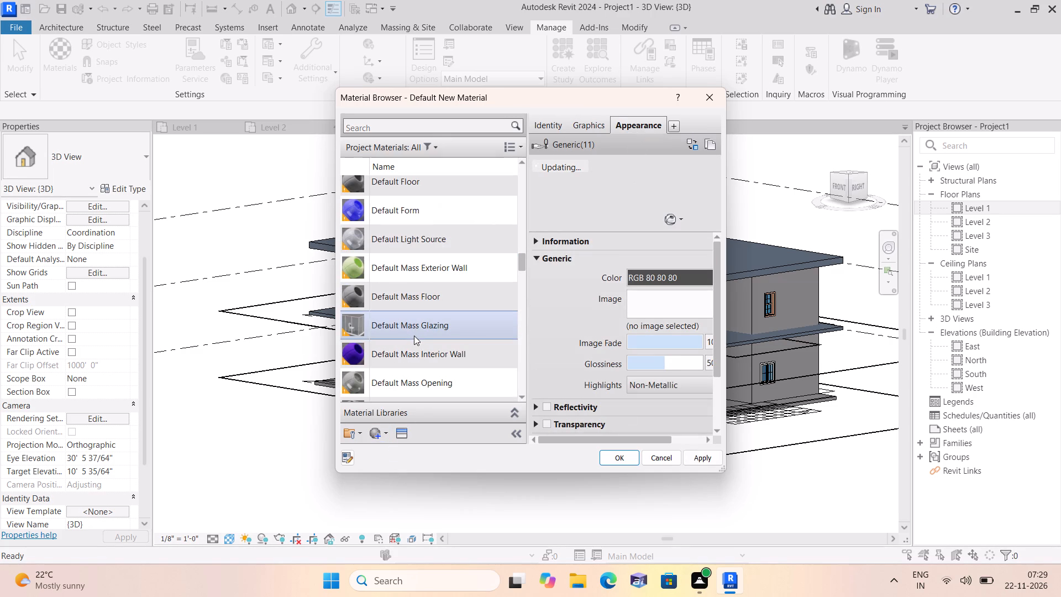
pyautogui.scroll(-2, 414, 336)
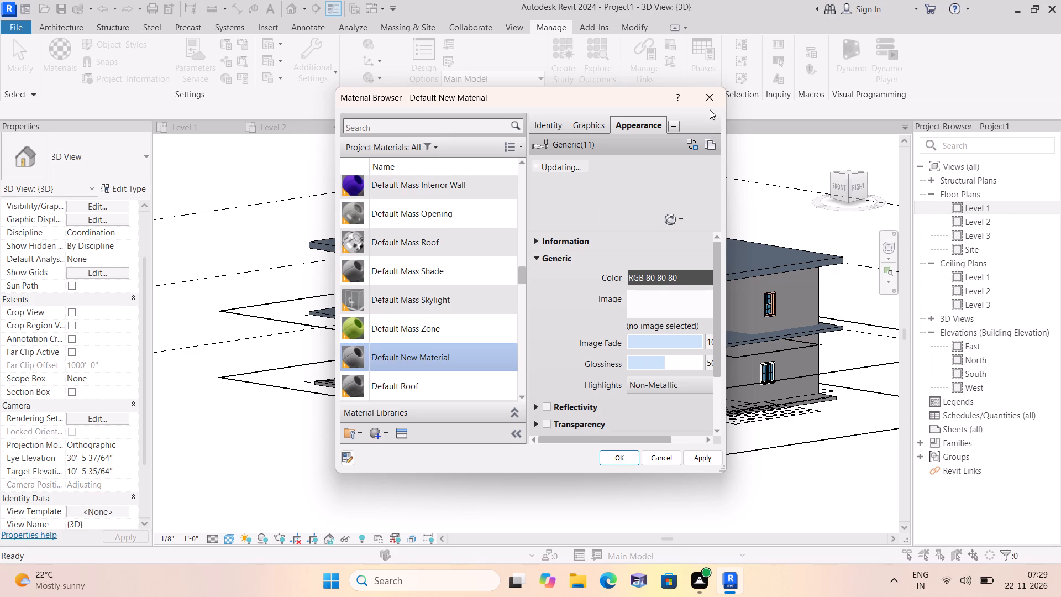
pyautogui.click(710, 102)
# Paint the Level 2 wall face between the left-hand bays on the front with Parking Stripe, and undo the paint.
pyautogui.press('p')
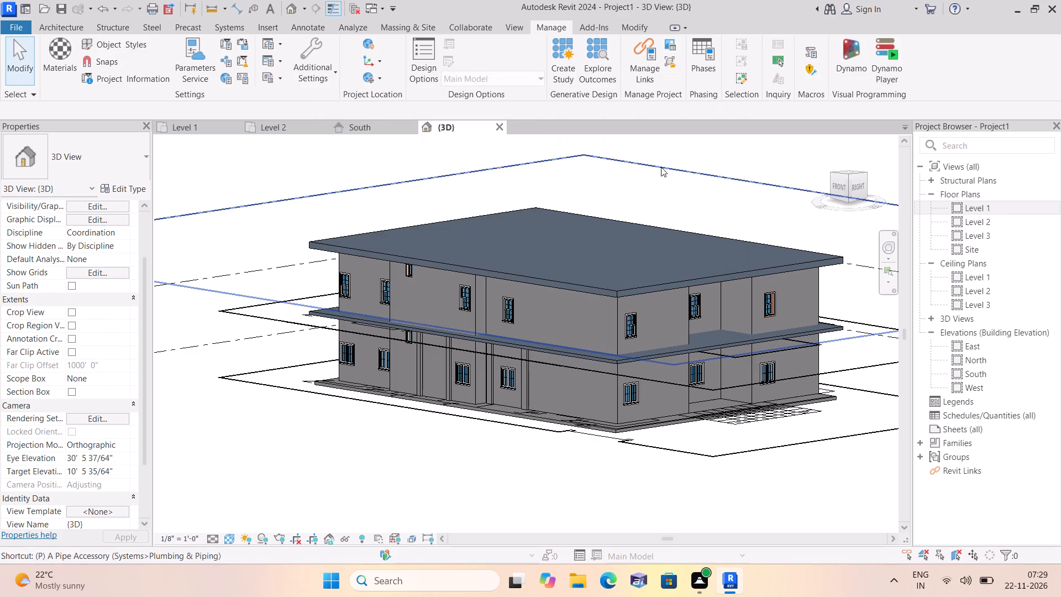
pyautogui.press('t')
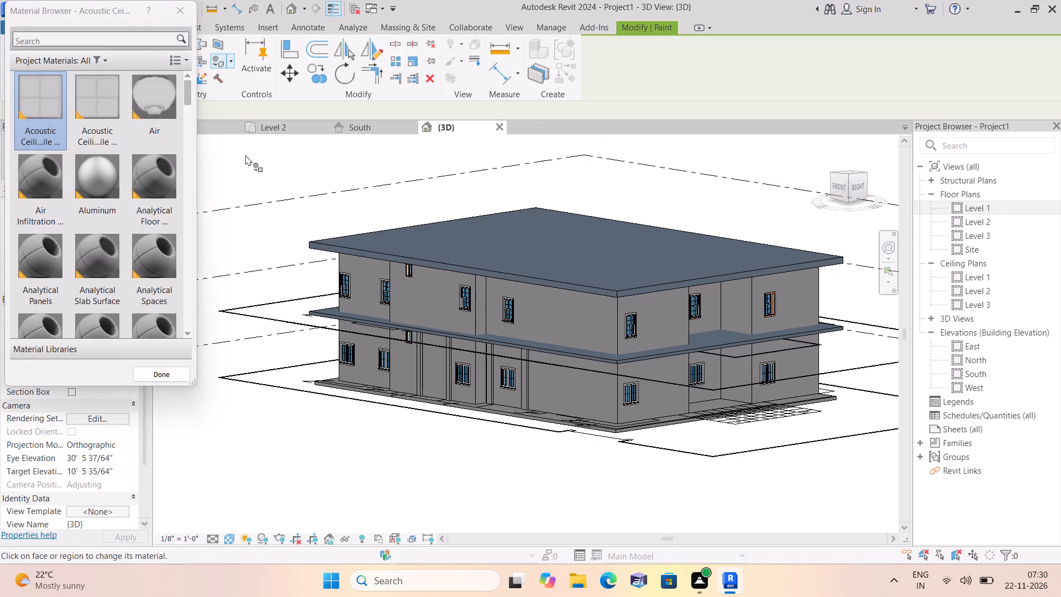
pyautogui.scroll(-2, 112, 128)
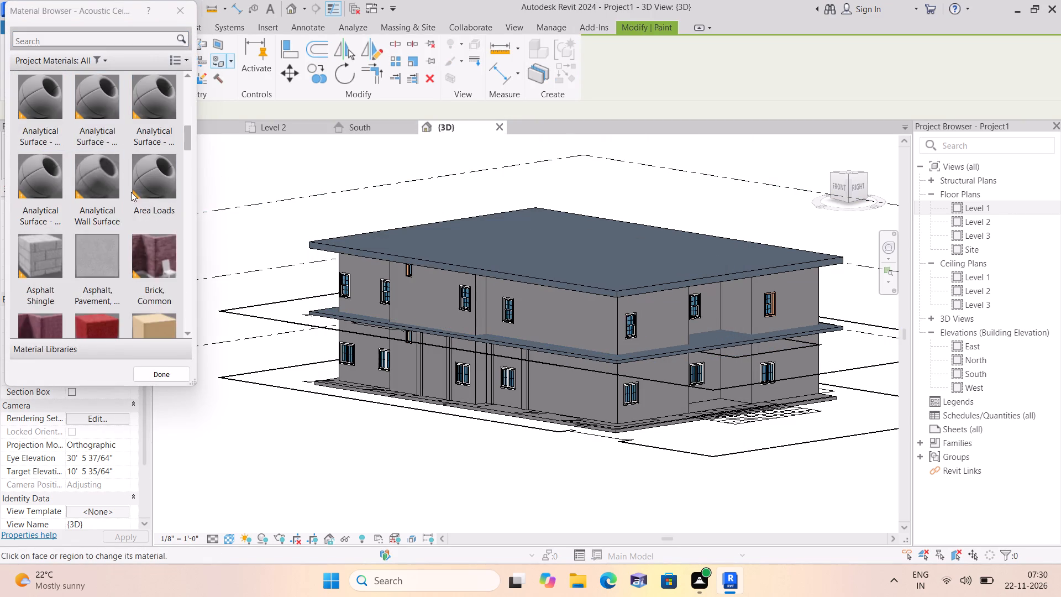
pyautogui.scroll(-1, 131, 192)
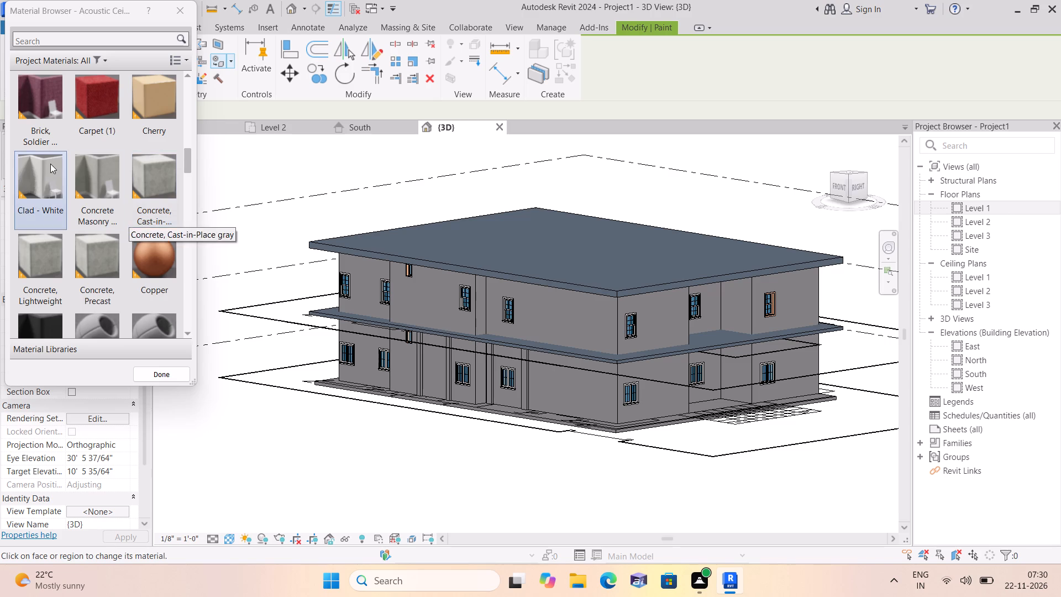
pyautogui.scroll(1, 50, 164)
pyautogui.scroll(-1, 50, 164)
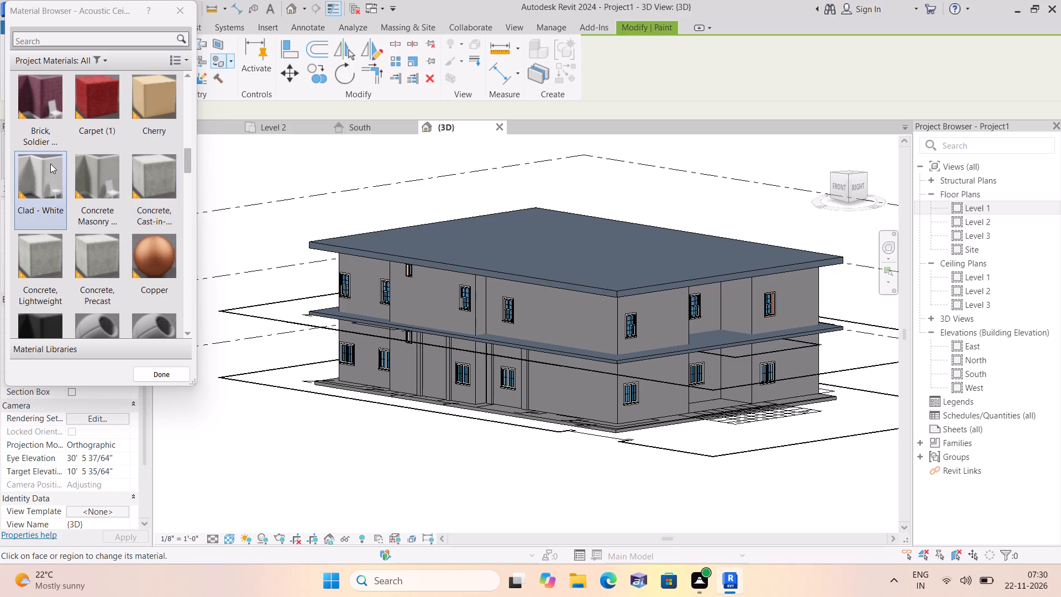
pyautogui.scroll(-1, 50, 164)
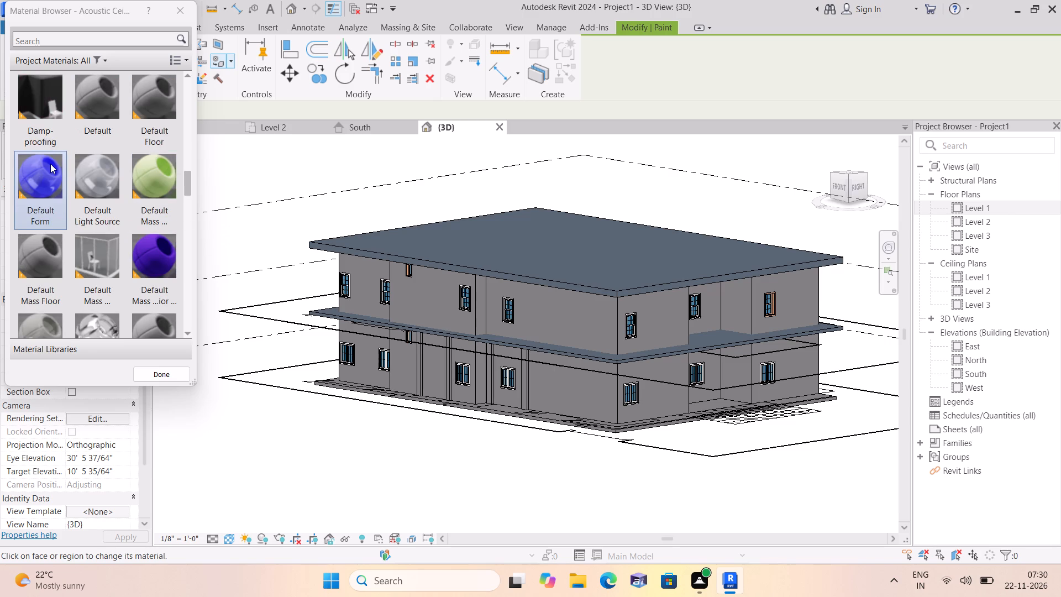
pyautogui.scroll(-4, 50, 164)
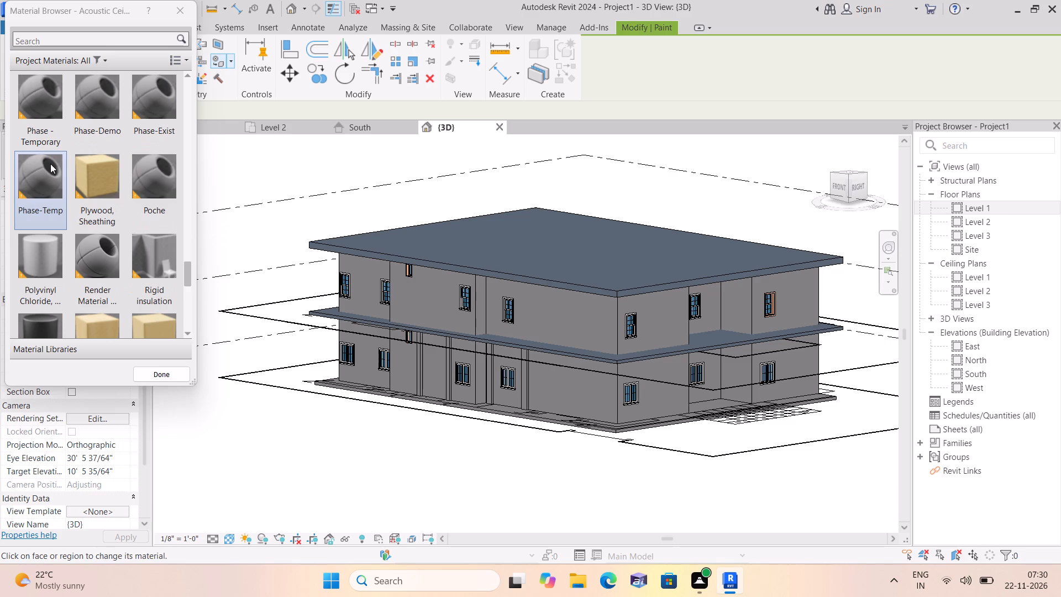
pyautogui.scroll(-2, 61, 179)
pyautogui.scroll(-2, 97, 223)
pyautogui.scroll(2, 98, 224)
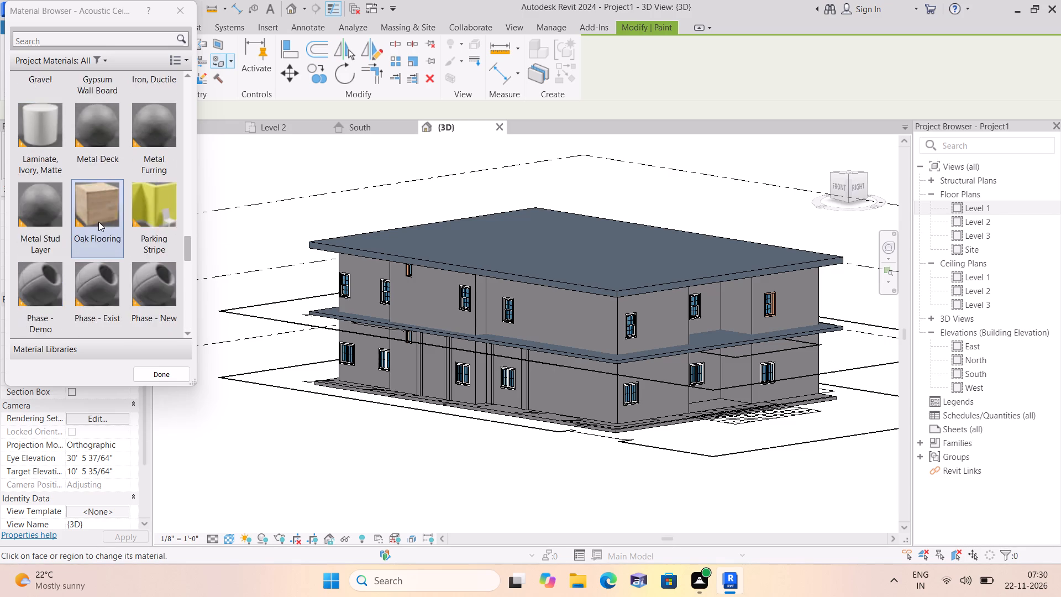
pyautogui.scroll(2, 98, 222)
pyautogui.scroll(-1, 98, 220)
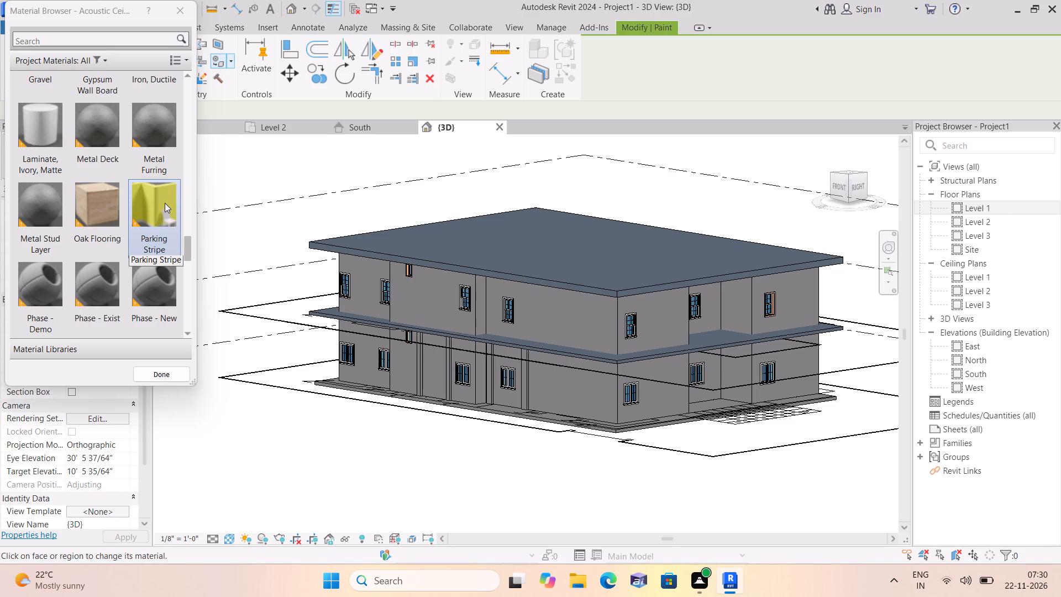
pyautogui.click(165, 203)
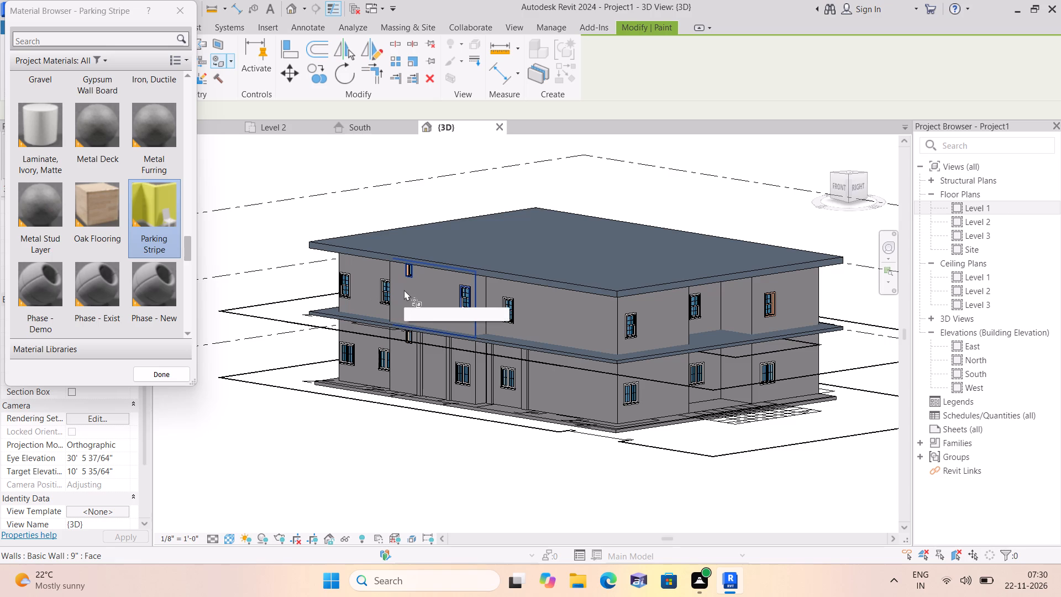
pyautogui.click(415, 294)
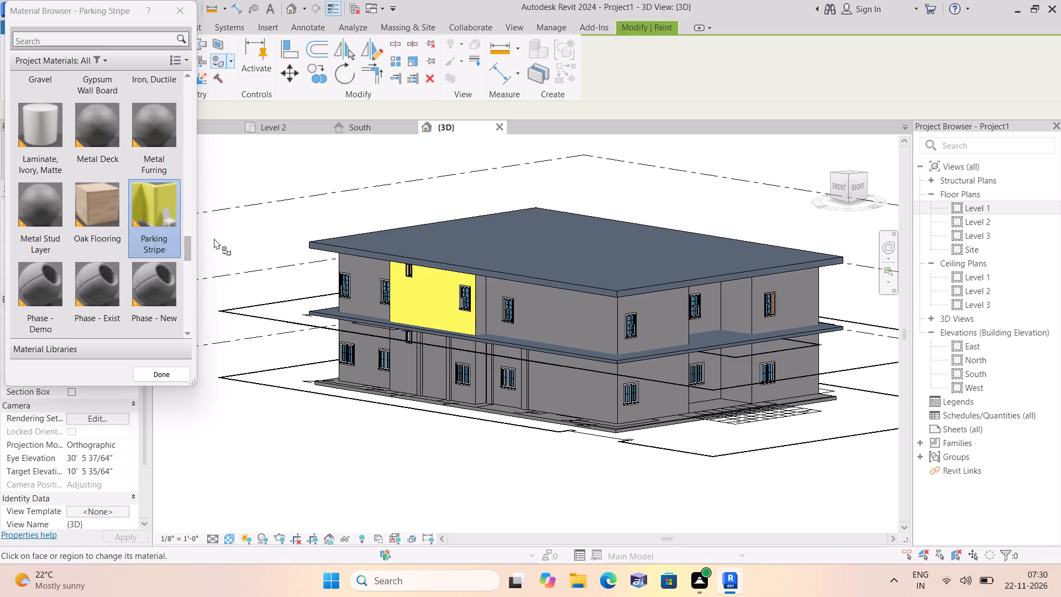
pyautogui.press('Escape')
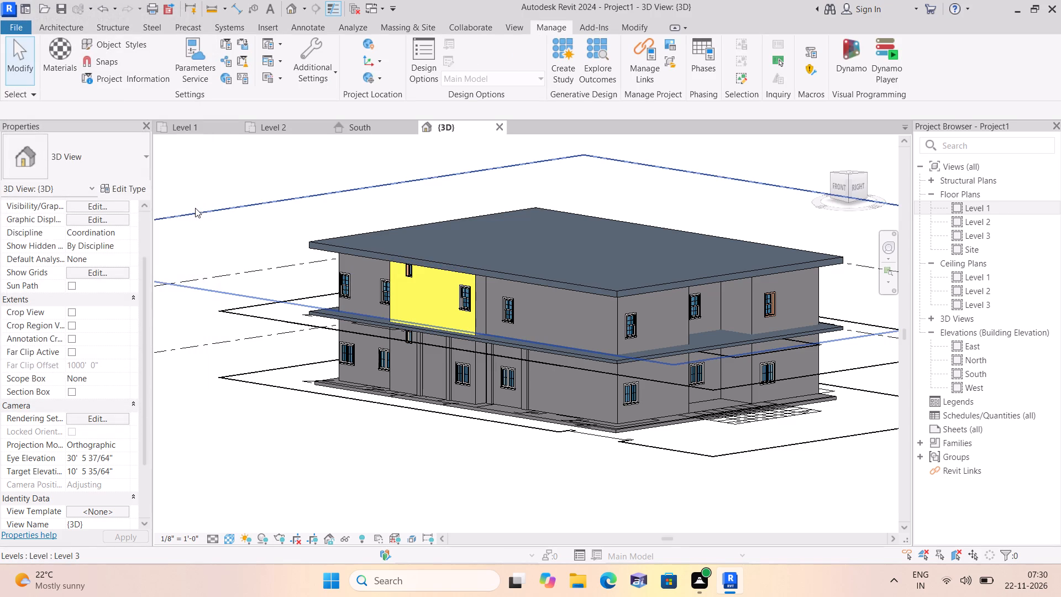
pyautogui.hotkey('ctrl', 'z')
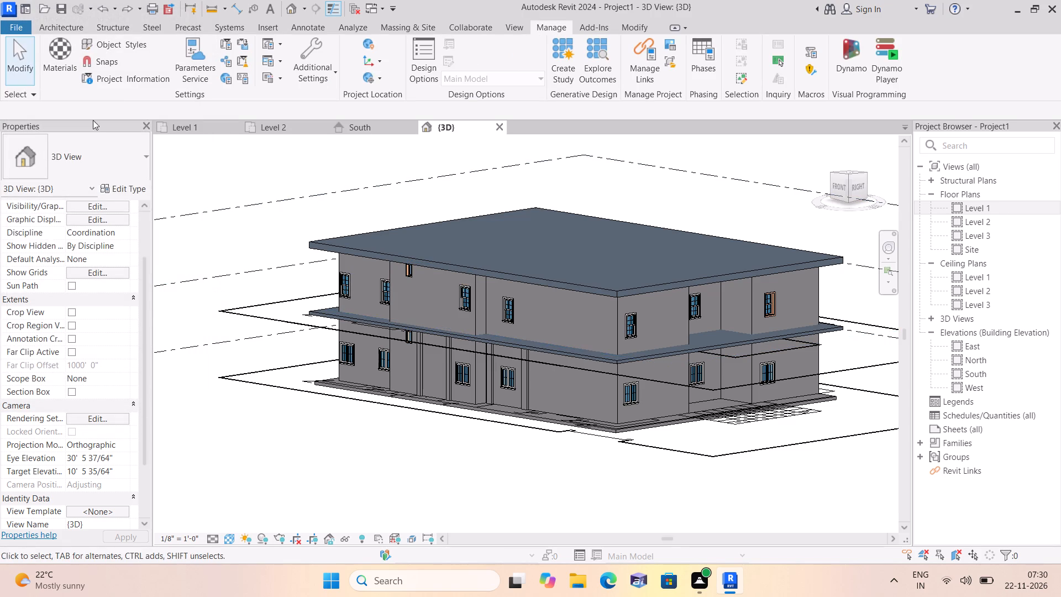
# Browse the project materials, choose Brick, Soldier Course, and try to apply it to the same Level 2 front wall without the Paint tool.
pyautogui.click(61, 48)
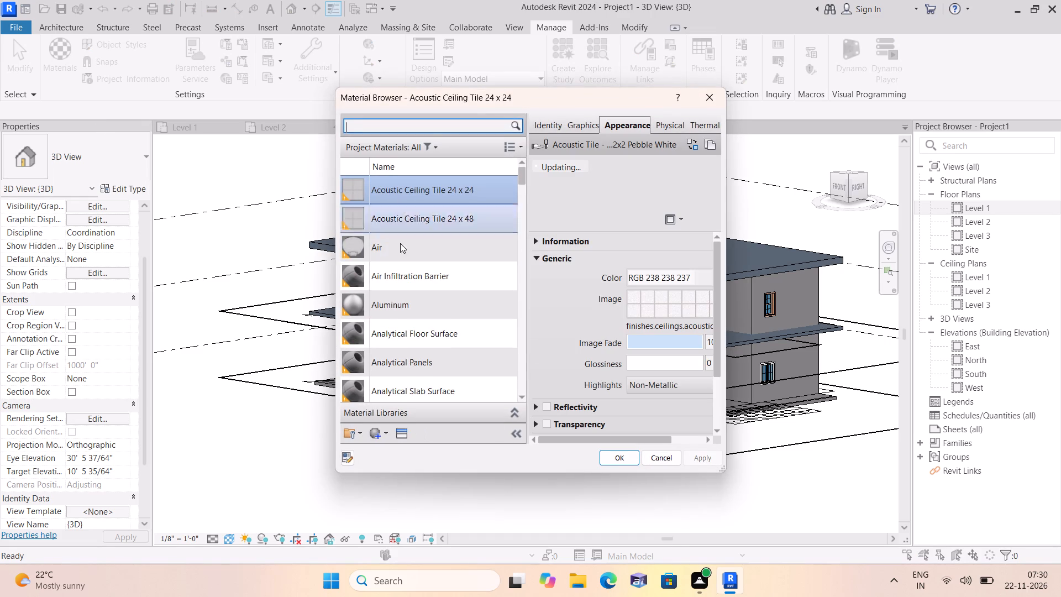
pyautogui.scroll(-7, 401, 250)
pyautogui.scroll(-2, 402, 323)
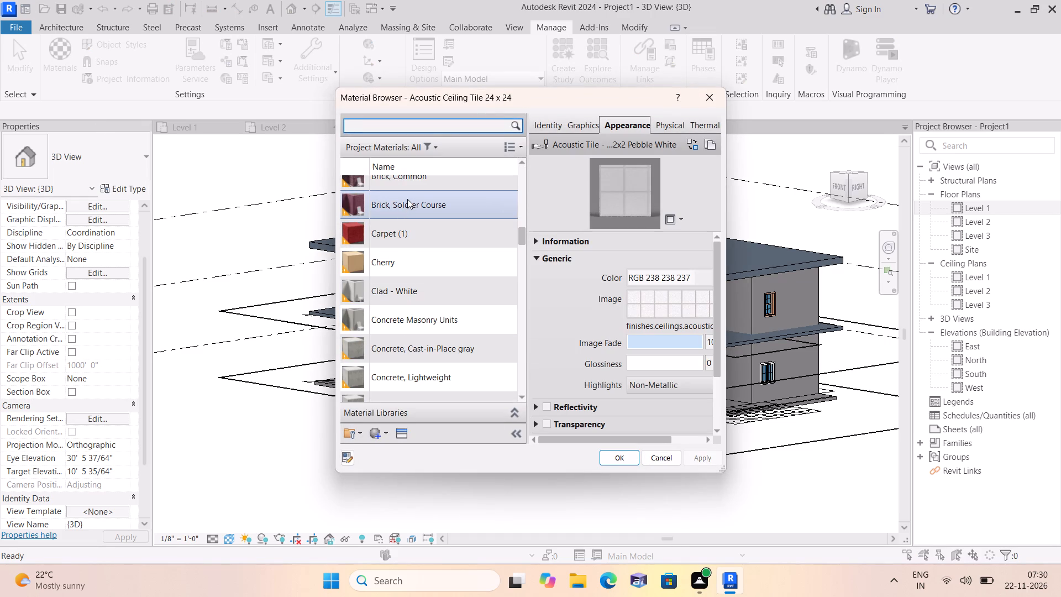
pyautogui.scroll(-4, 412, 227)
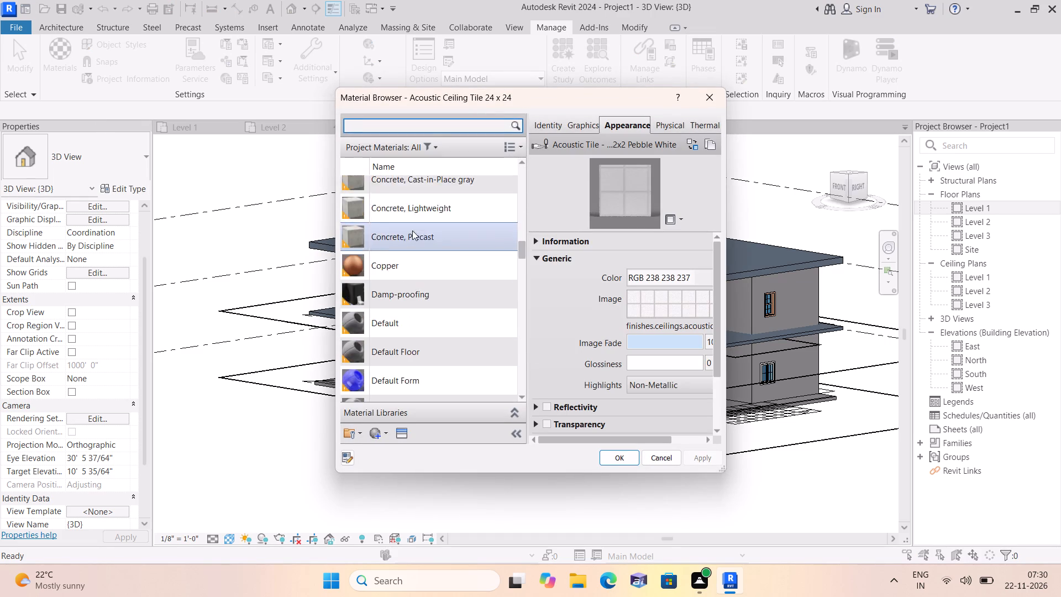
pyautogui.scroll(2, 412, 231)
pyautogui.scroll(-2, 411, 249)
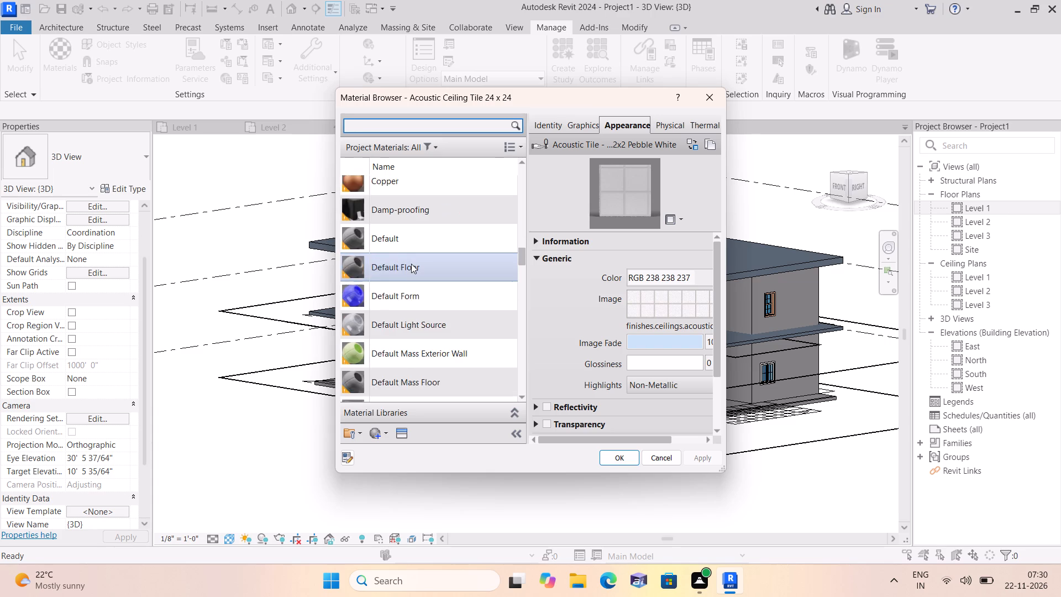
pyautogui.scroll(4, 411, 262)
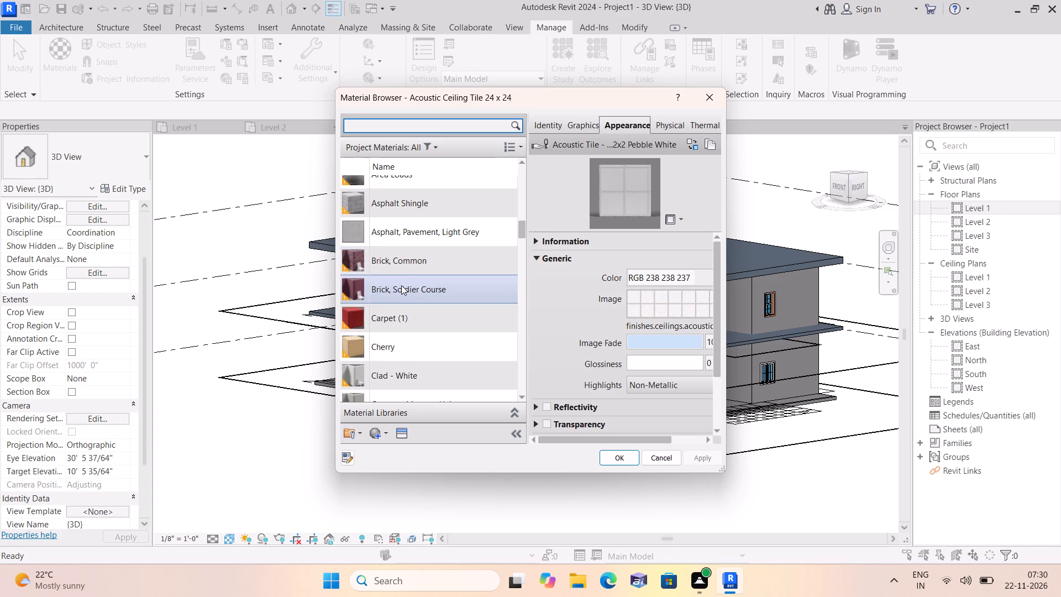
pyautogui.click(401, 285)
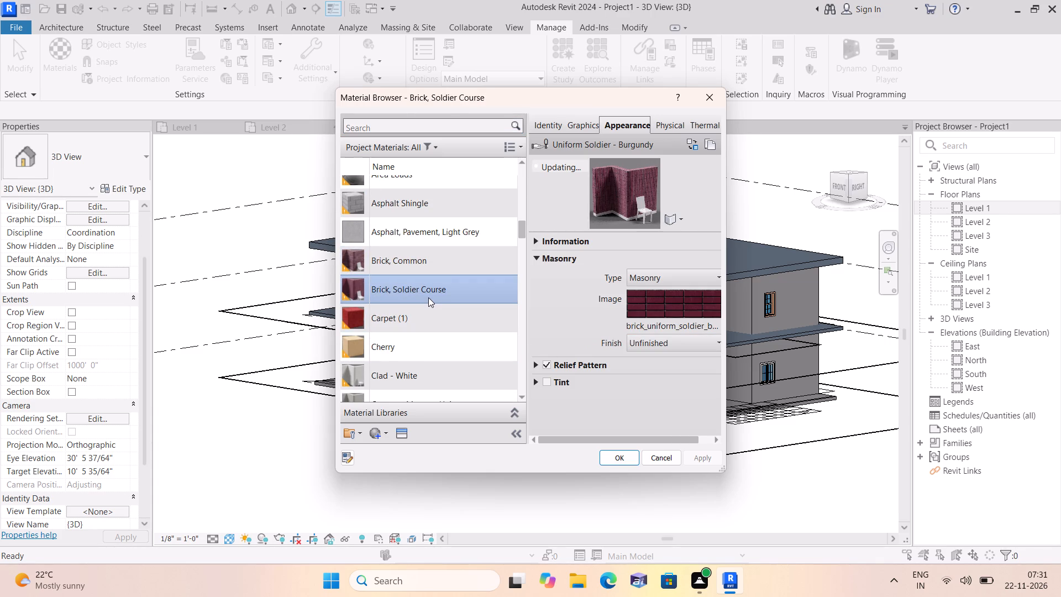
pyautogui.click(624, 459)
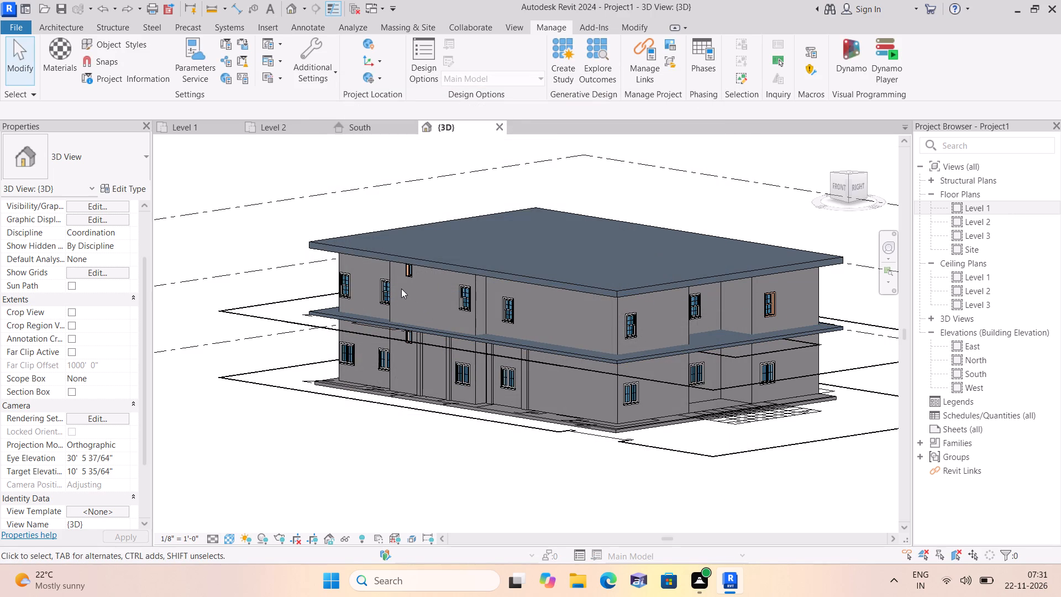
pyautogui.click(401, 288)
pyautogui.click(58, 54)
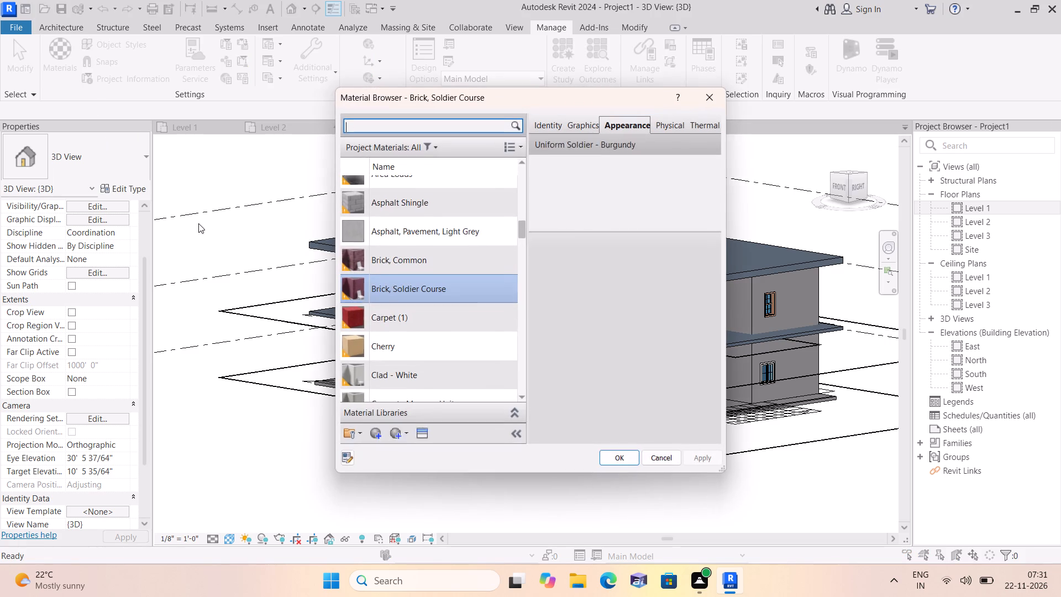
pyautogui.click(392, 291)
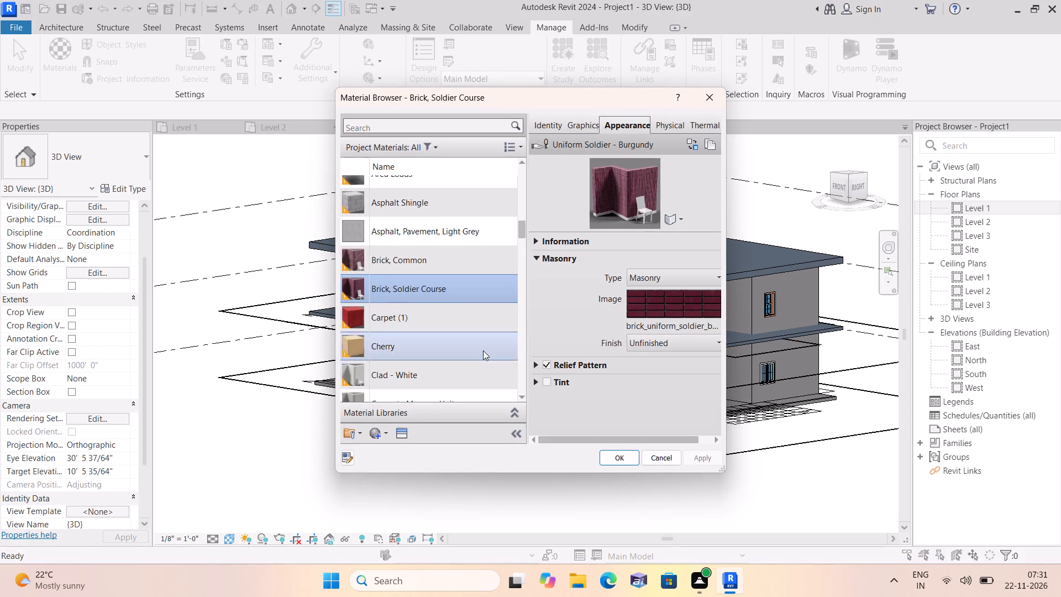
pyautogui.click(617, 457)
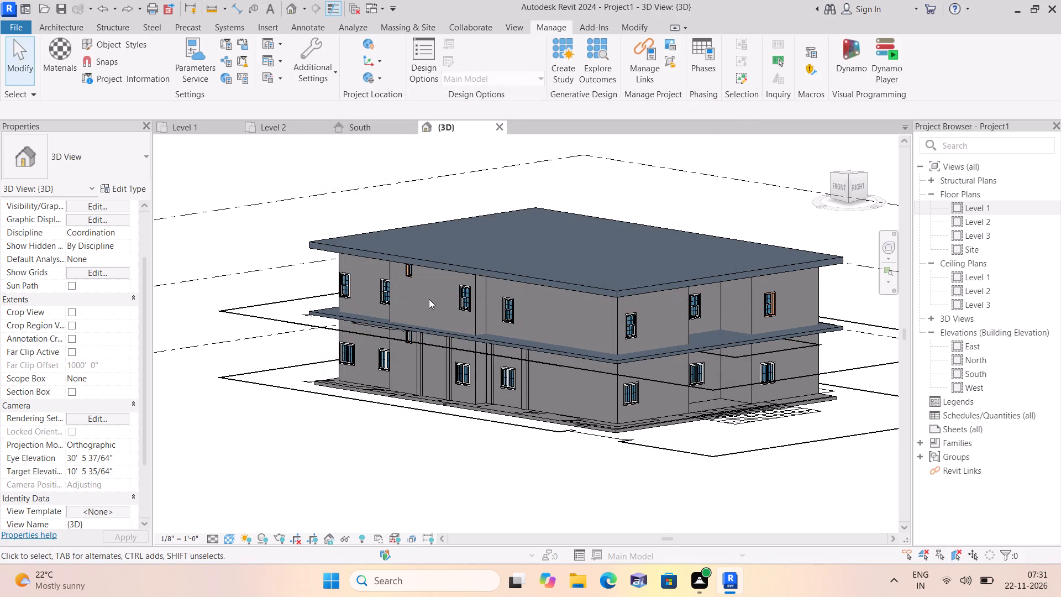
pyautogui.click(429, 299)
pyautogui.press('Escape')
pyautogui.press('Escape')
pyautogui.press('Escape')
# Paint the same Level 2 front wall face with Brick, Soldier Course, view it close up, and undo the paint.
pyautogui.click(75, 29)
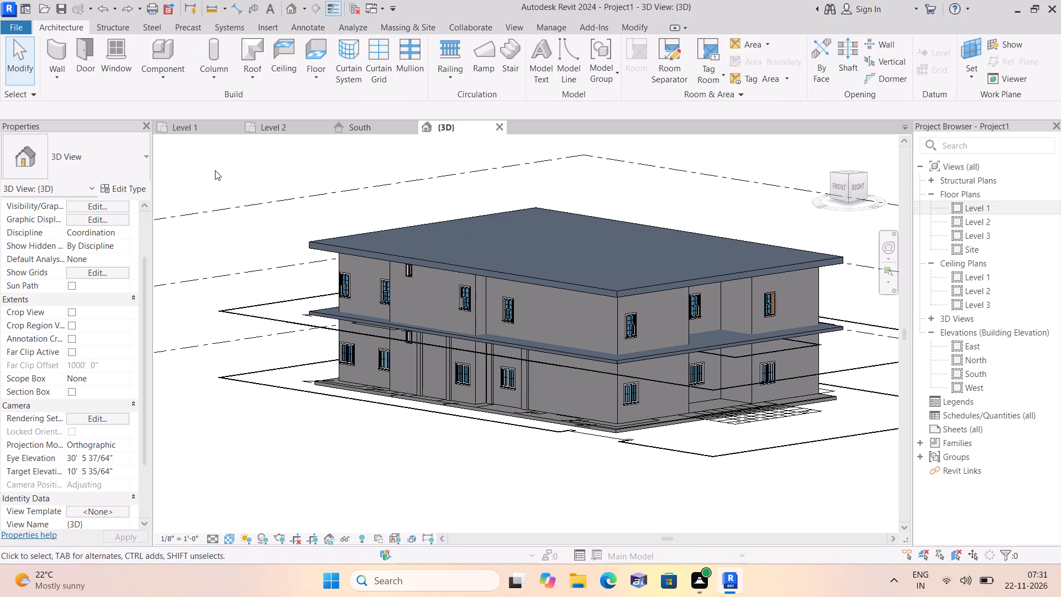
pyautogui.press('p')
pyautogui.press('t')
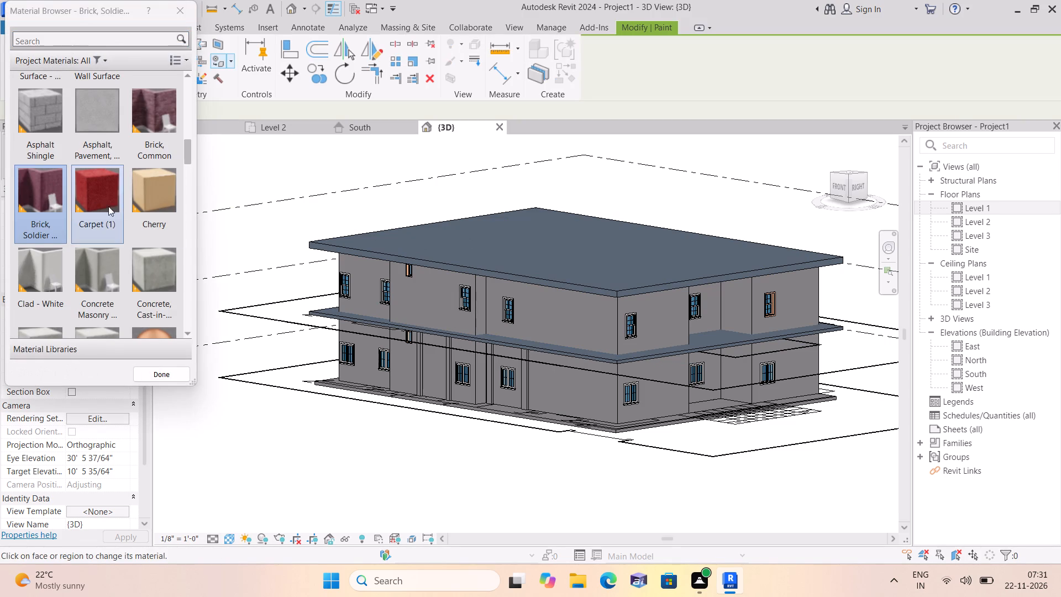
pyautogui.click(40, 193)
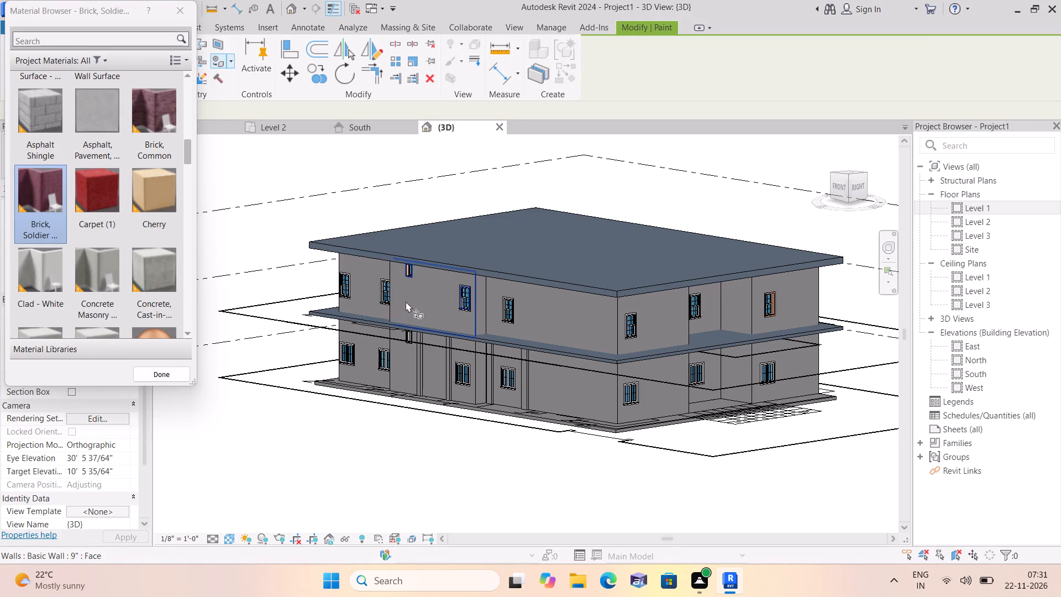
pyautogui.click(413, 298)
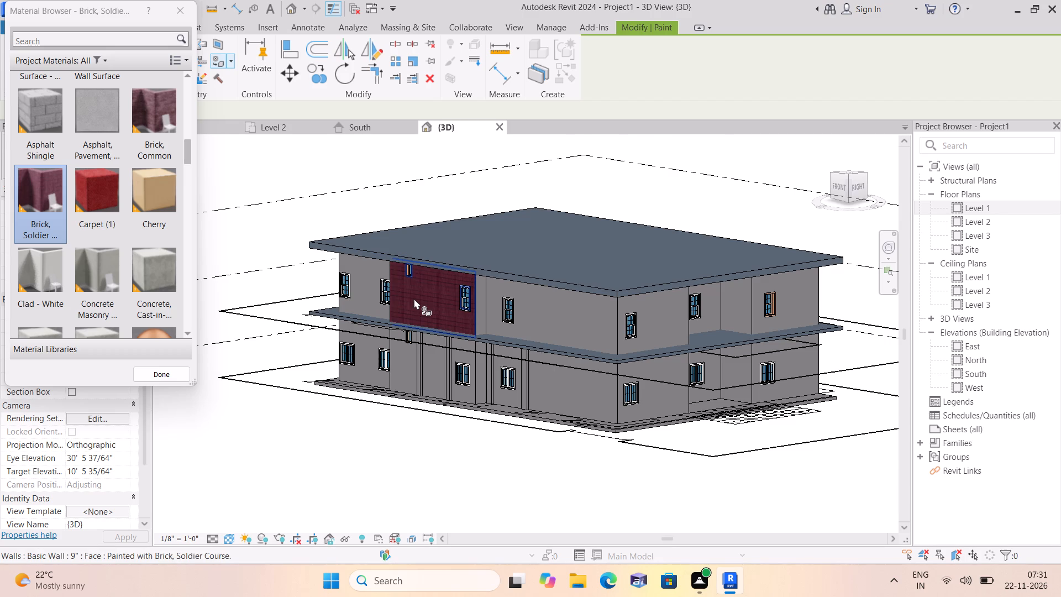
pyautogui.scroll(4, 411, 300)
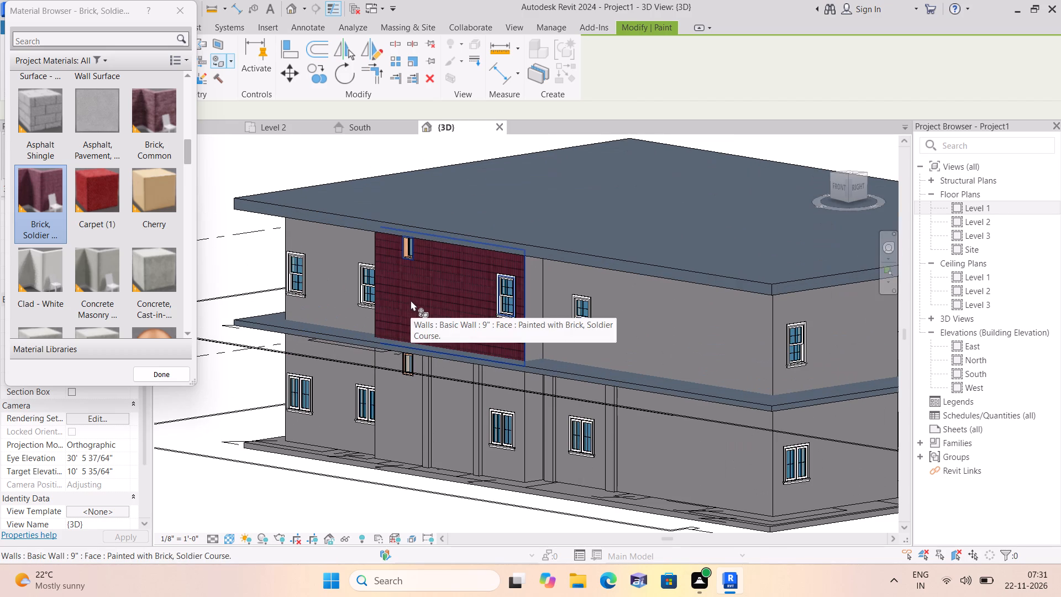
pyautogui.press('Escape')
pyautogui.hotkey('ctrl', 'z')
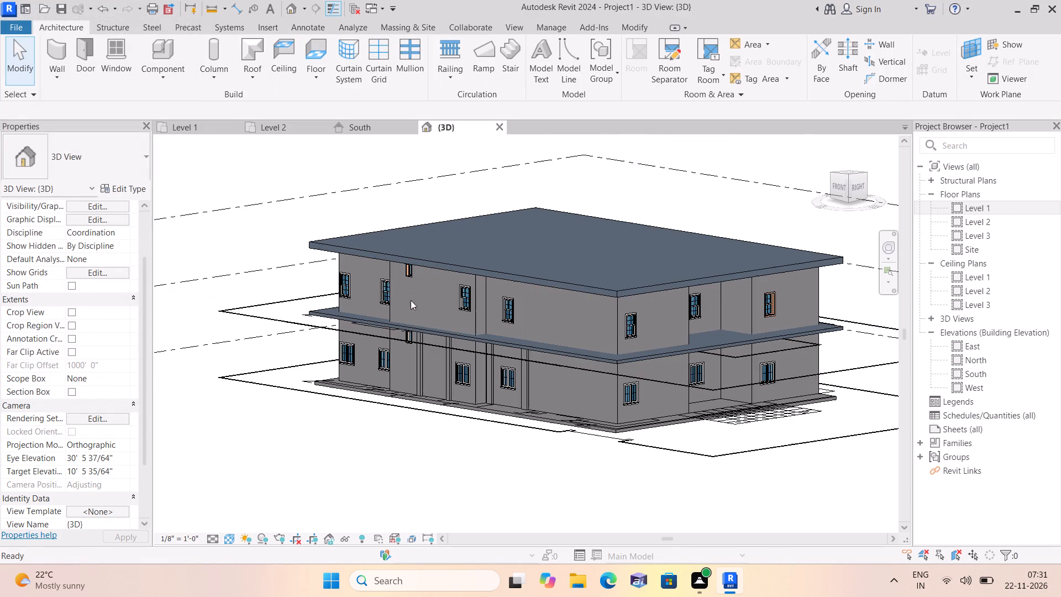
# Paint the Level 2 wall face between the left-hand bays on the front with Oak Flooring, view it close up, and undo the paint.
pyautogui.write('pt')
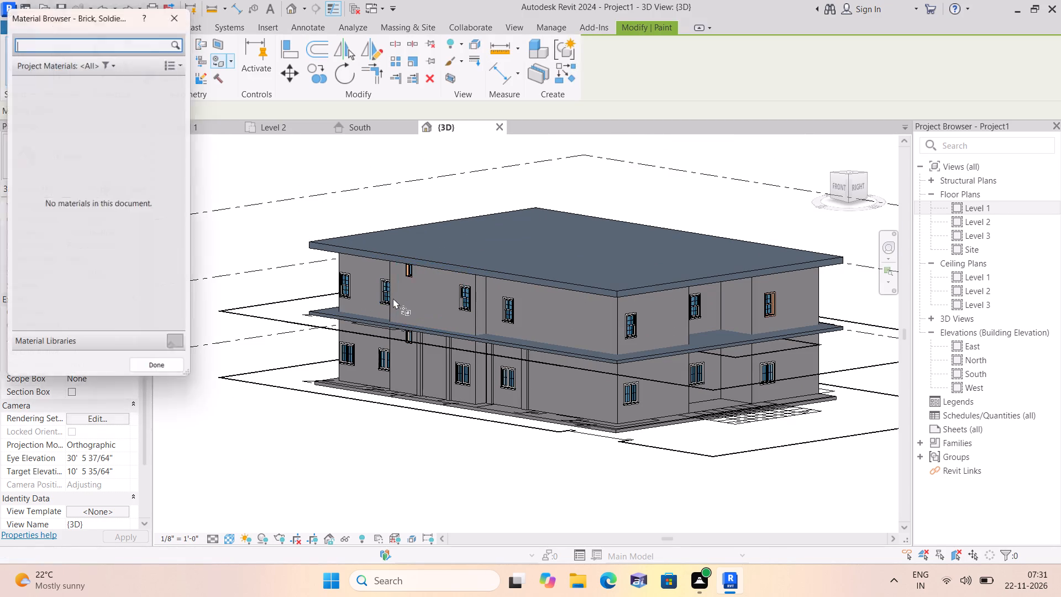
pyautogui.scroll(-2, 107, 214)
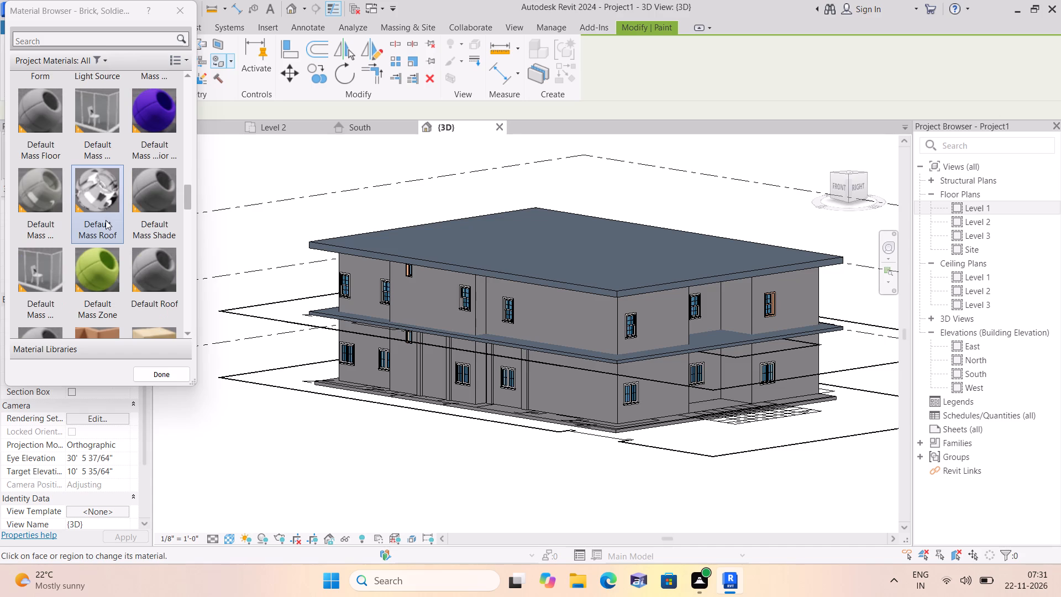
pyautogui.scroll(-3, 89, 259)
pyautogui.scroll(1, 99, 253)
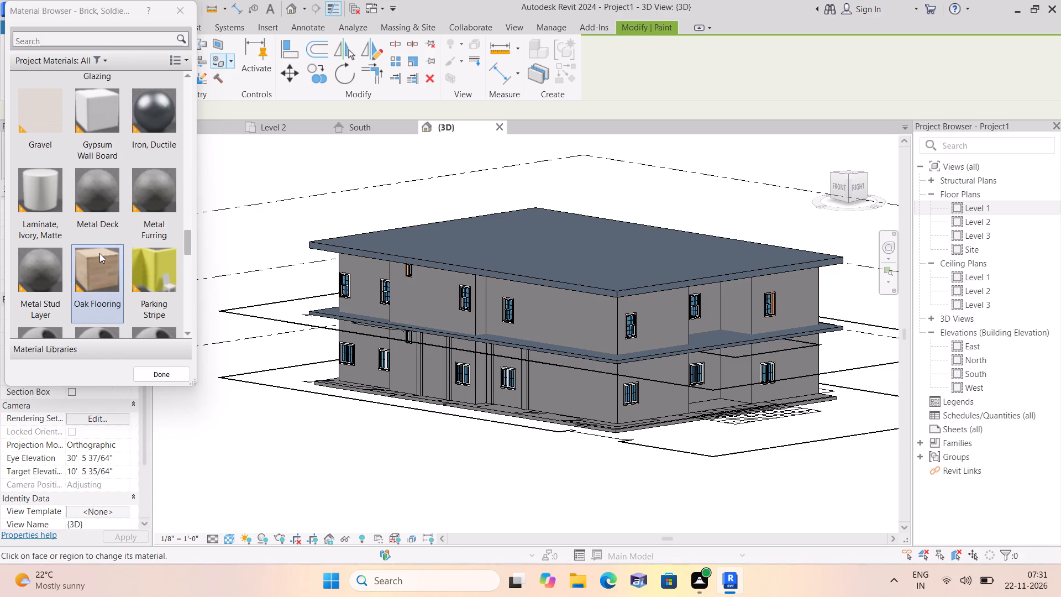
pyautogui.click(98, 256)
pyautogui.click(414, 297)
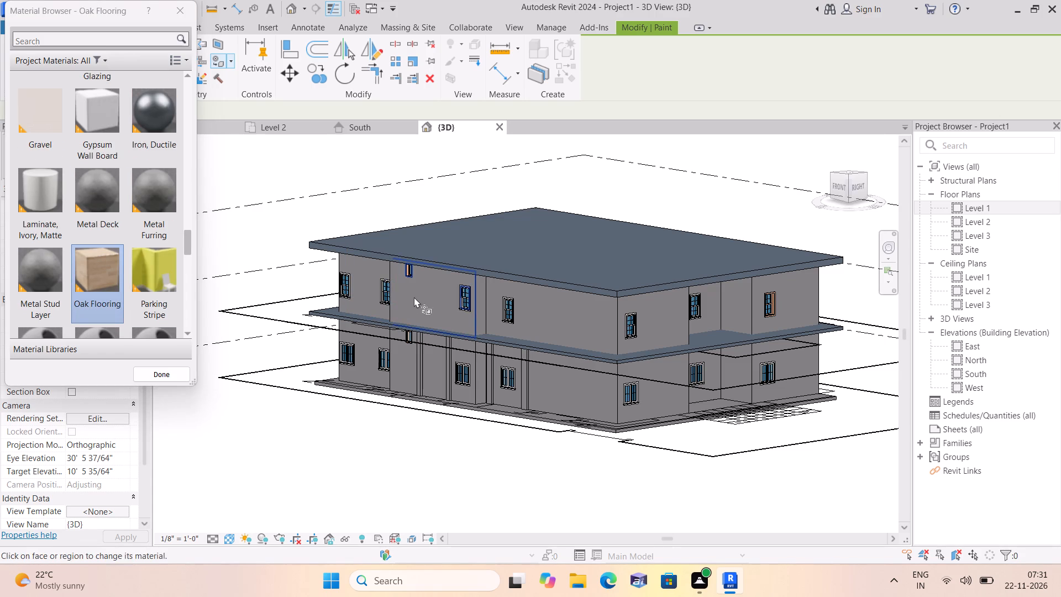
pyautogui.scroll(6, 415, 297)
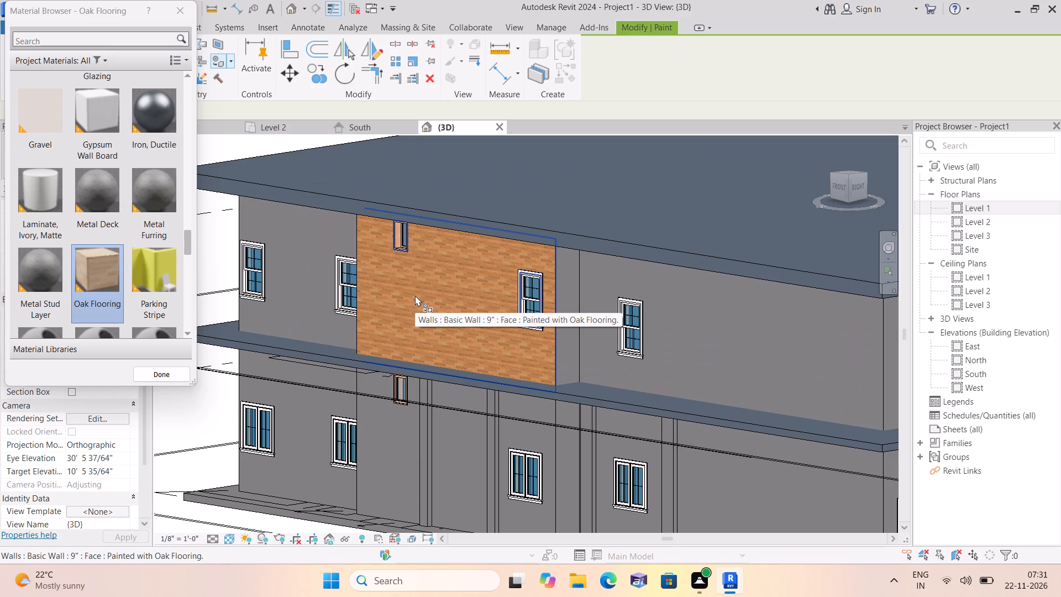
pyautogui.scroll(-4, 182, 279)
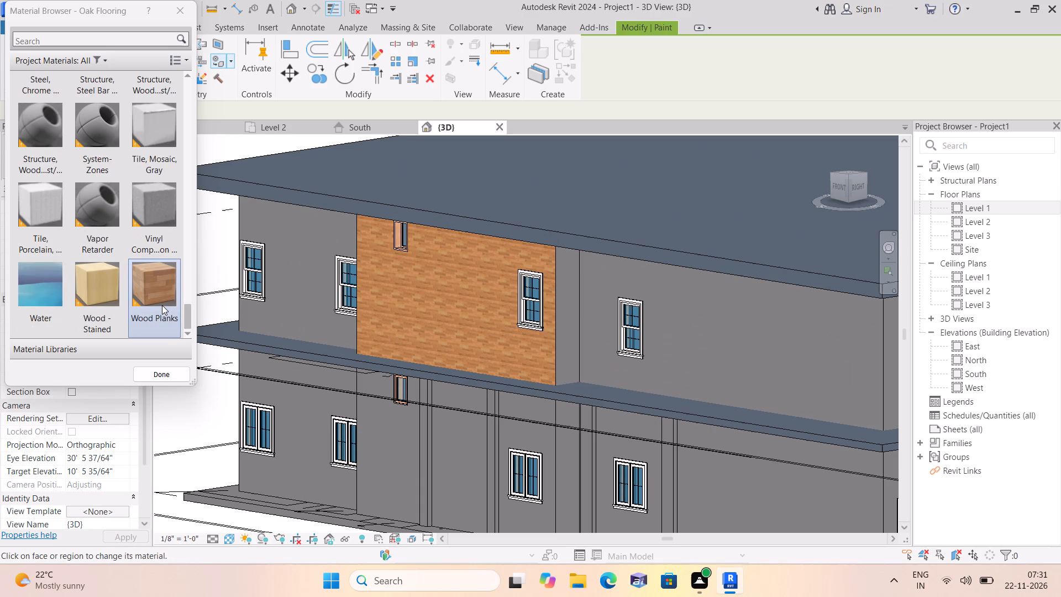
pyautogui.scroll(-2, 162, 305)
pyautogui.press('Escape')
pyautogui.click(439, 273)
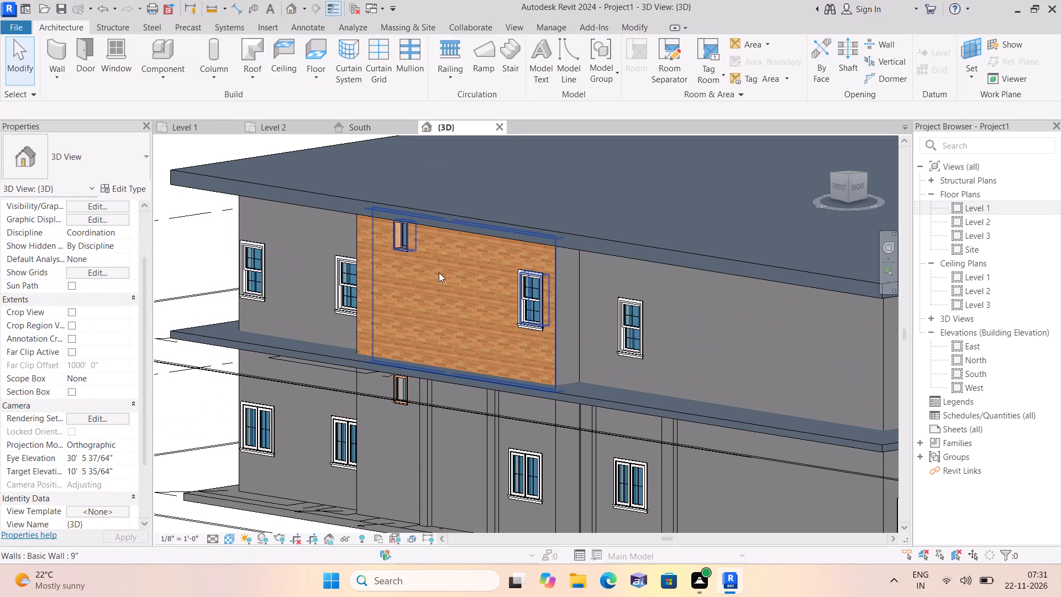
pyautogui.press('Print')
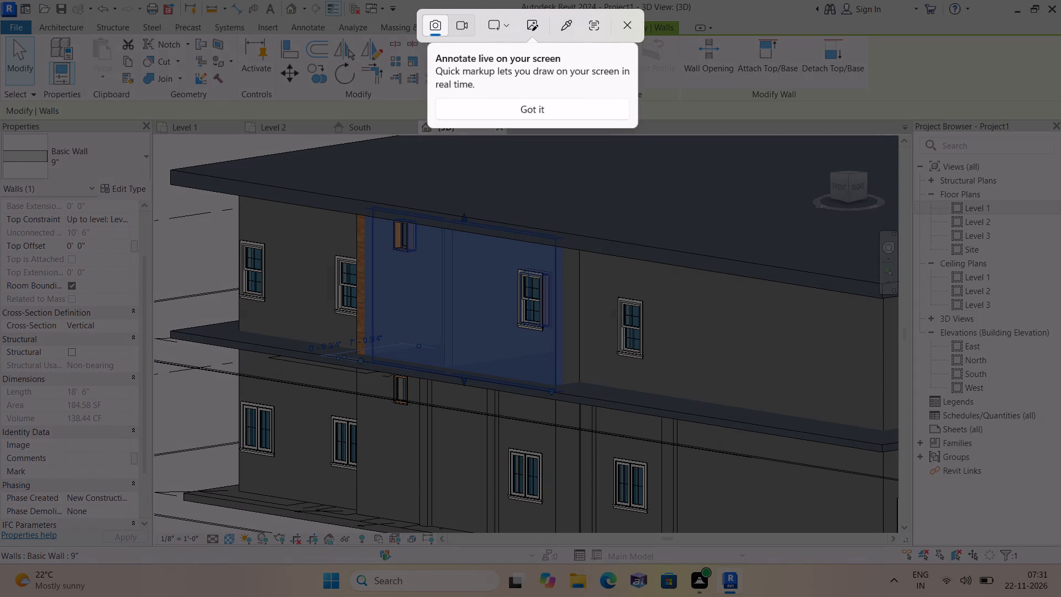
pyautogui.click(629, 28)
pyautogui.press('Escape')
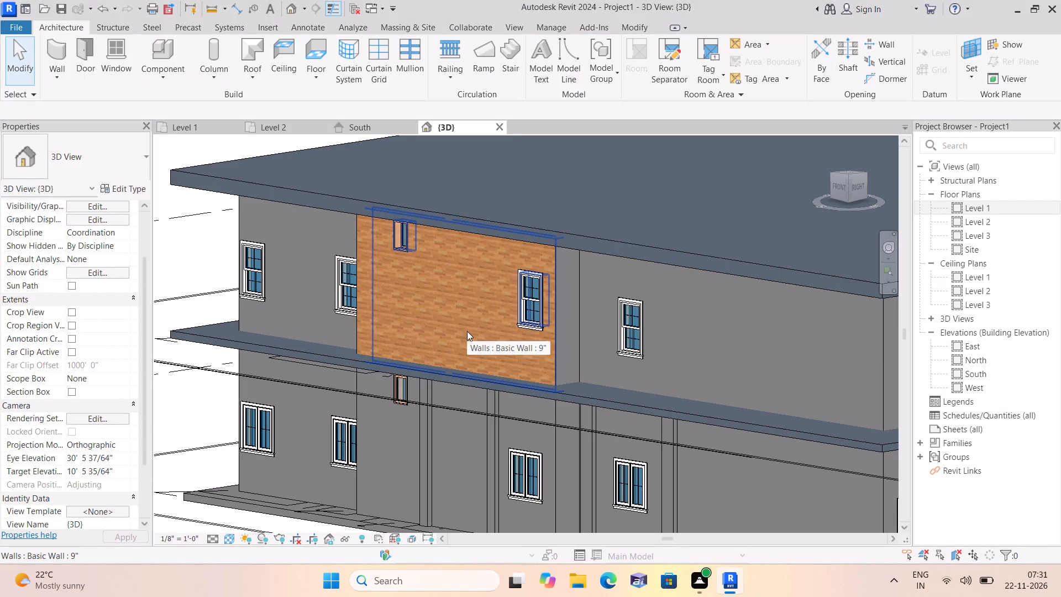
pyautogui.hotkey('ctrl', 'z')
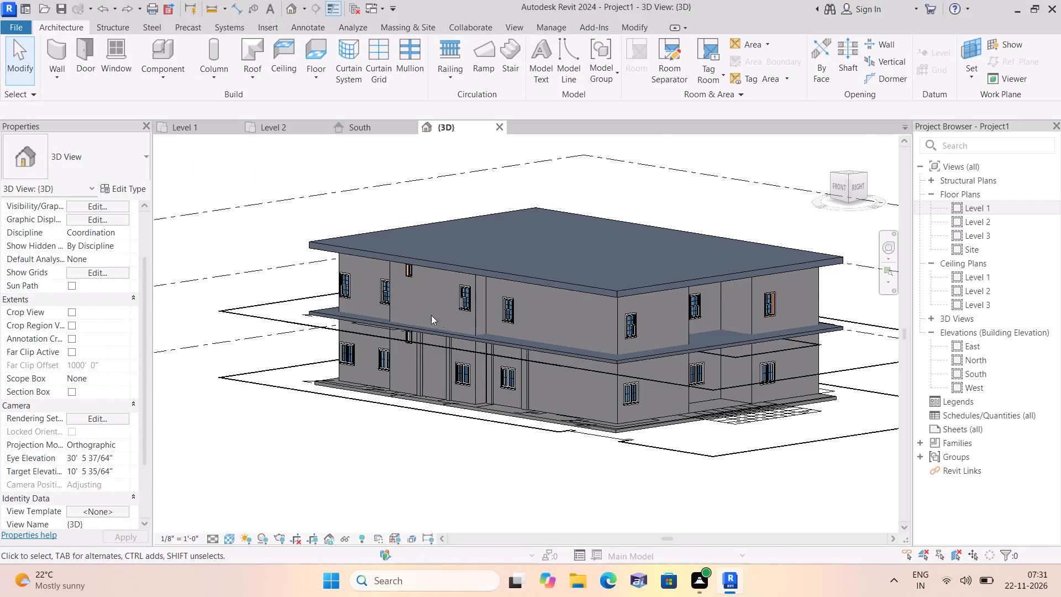
# Create a new material in the project's Material Browser.
pyautogui.scroll(2, 414, 310)
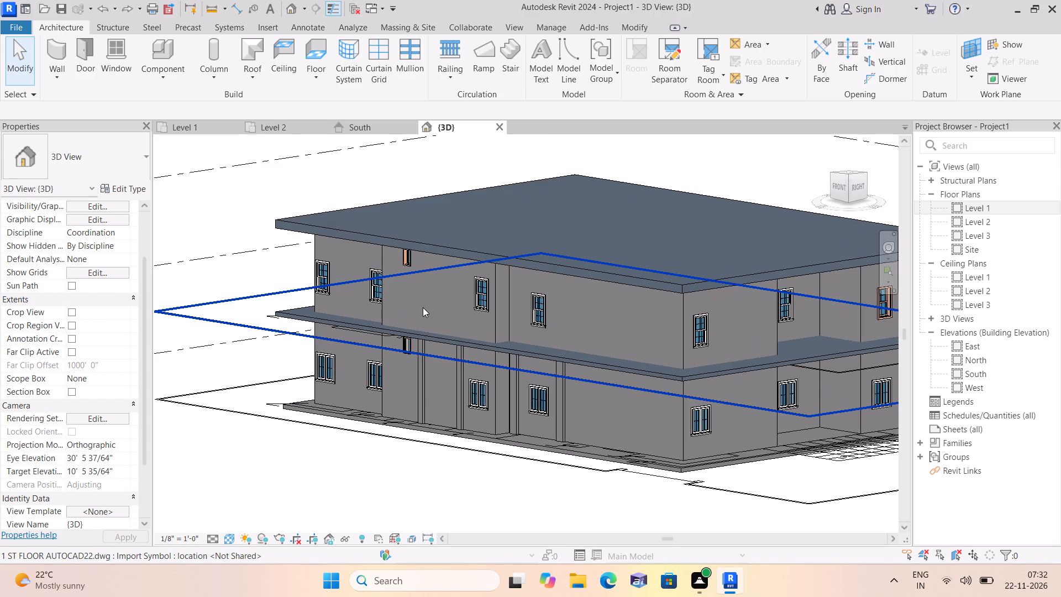
pyautogui.scroll(-1, 423, 307)
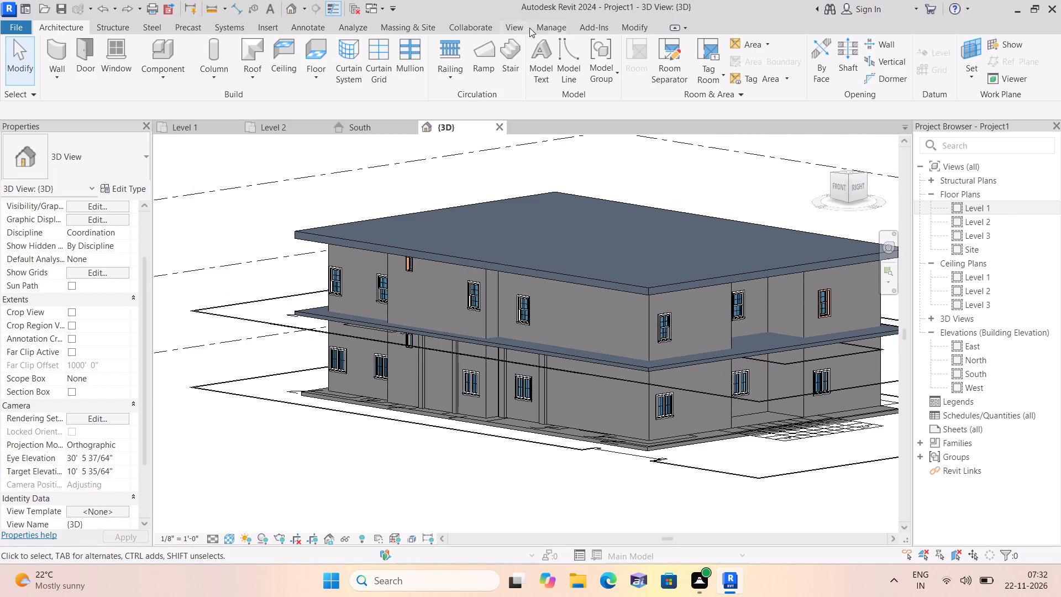
pyautogui.click(545, 26)
pyautogui.click(74, 54)
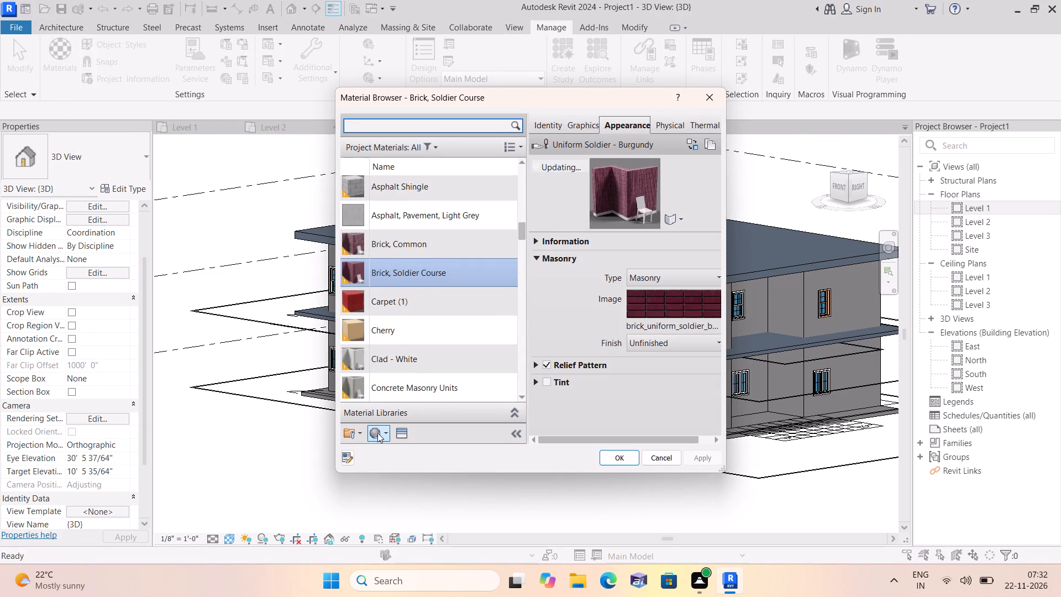
pyautogui.click(377, 433)
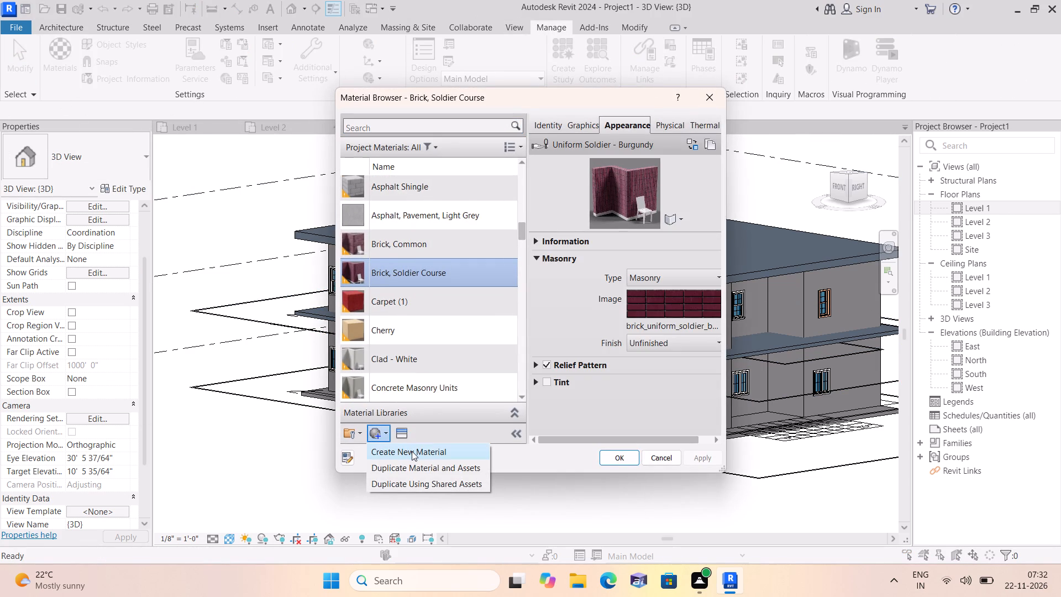
pyautogui.click(412, 451)
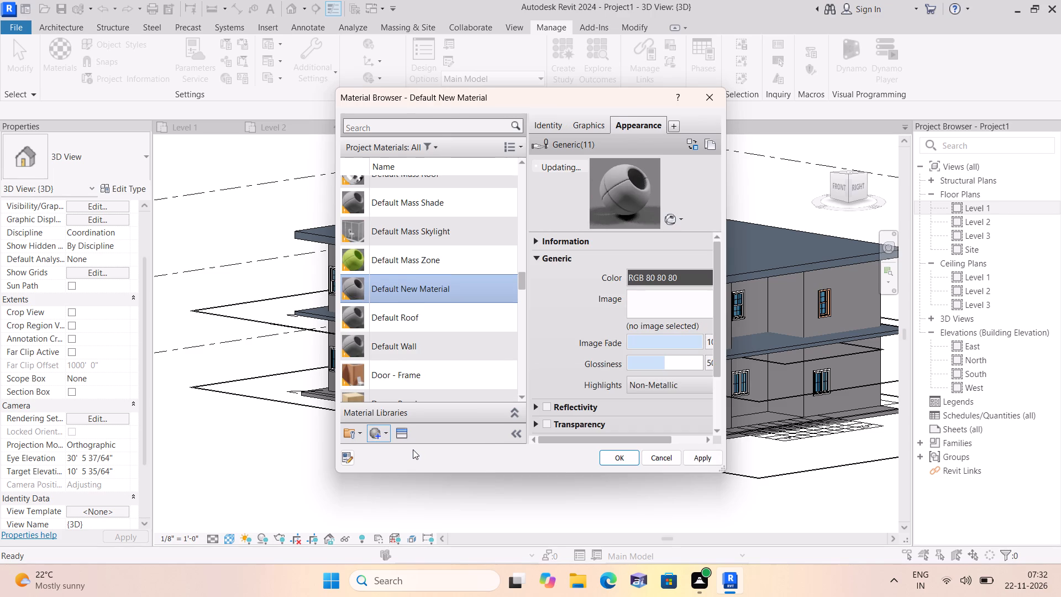
# Look through the project materials and the new material's Identity, Graphics and Appearance settings.
pyautogui.scroll(-1, 430, 273)
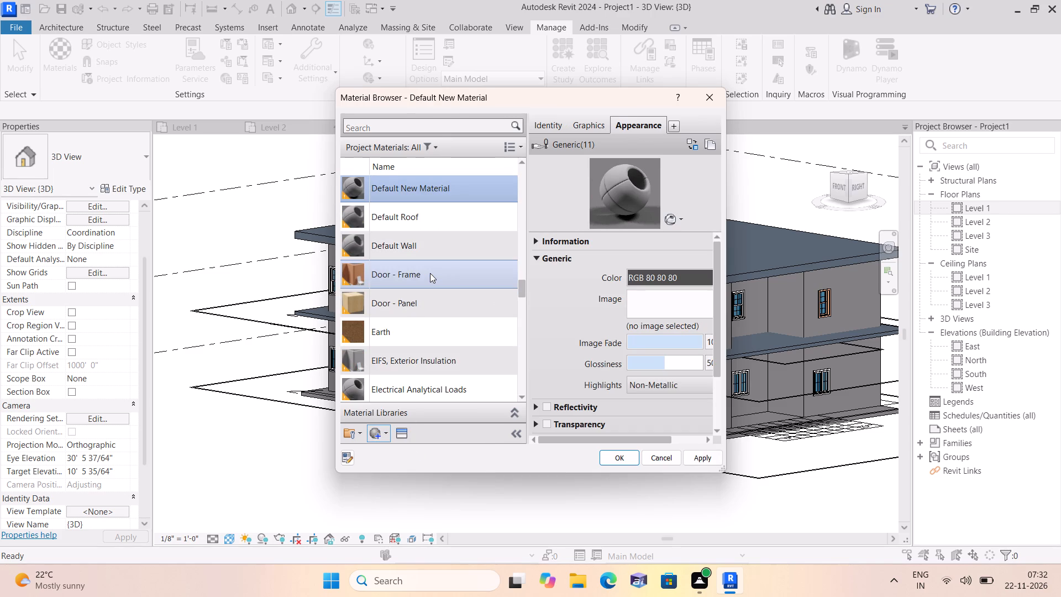
pyautogui.scroll(-4, 430, 273)
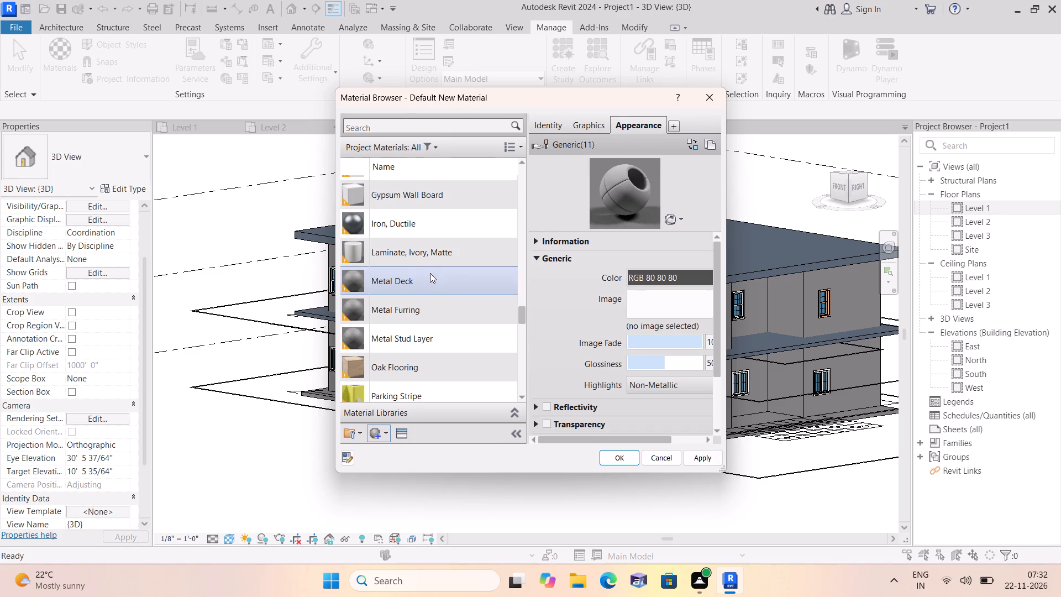
pyautogui.scroll(-1, 430, 273)
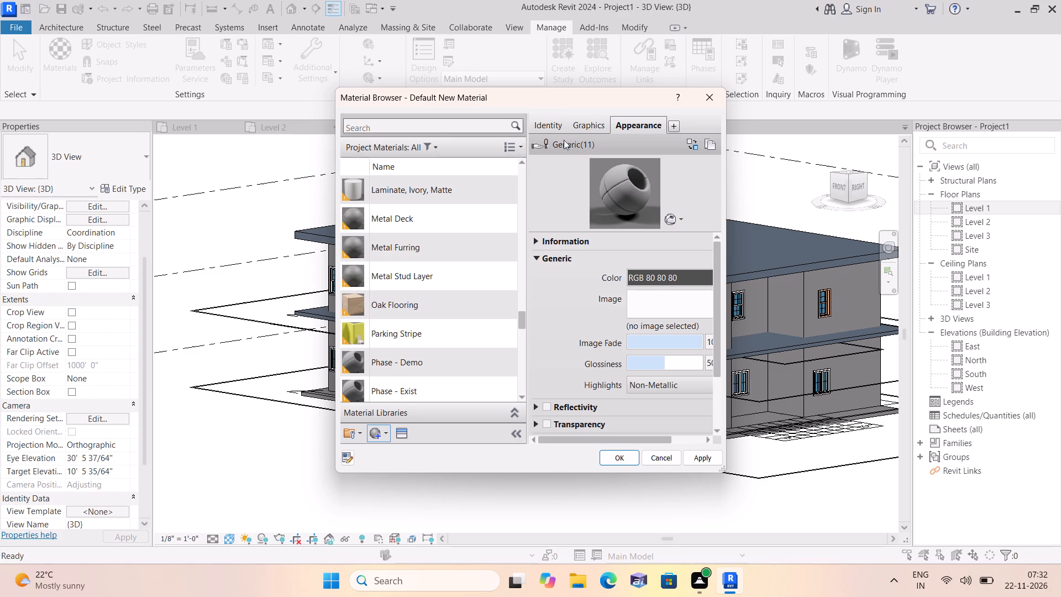
pyautogui.click(549, 122)
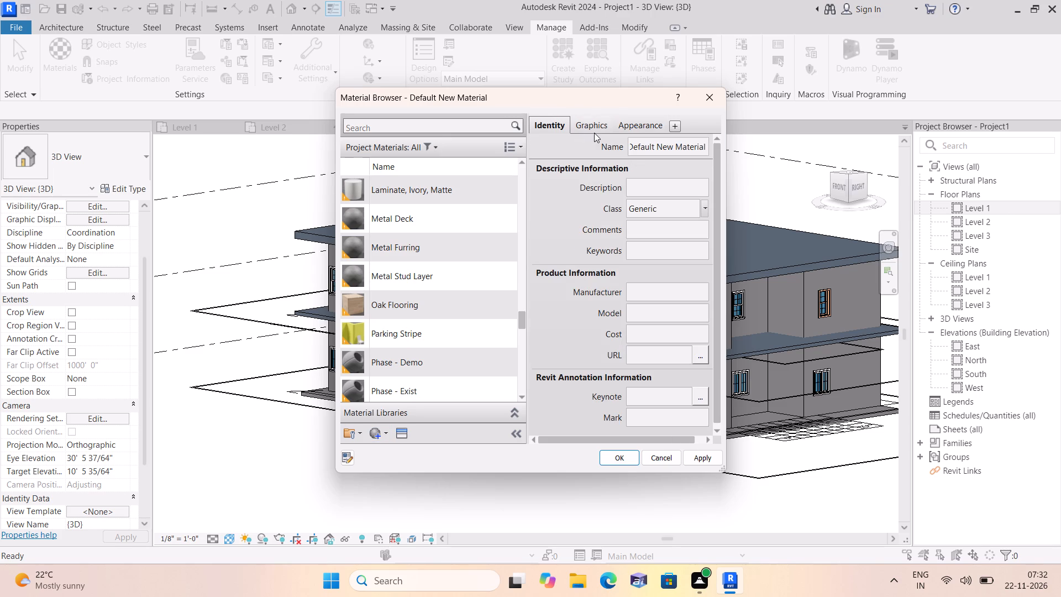
pyautogui.click(593, 128)
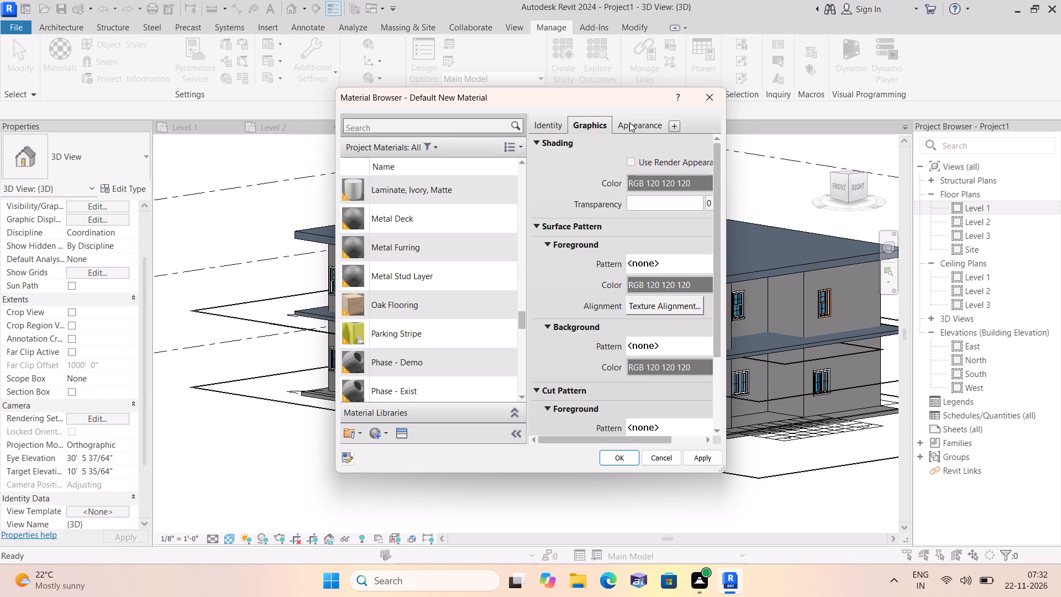
pyautogui.click(629, 122)
# Open the Asset Browser and list the Paint assets of the Appearance Library.
pyautogui.click(404, 440)
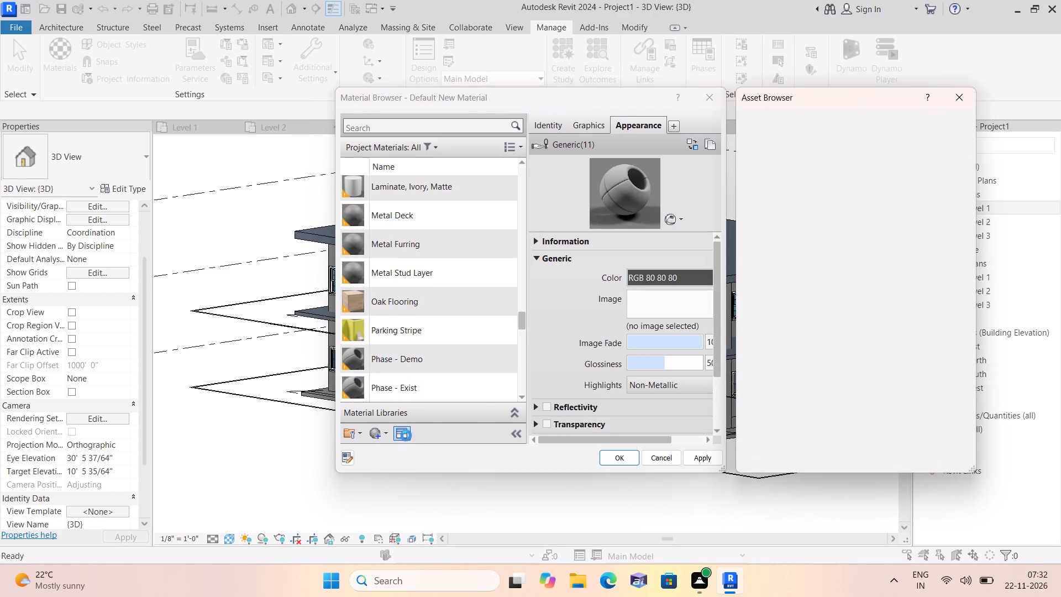
pyautogui.moveTo(467, 394); pyautogui.dragTo(368, 386, button='middle')
pyautogui.scroll(-1, 414, 389)
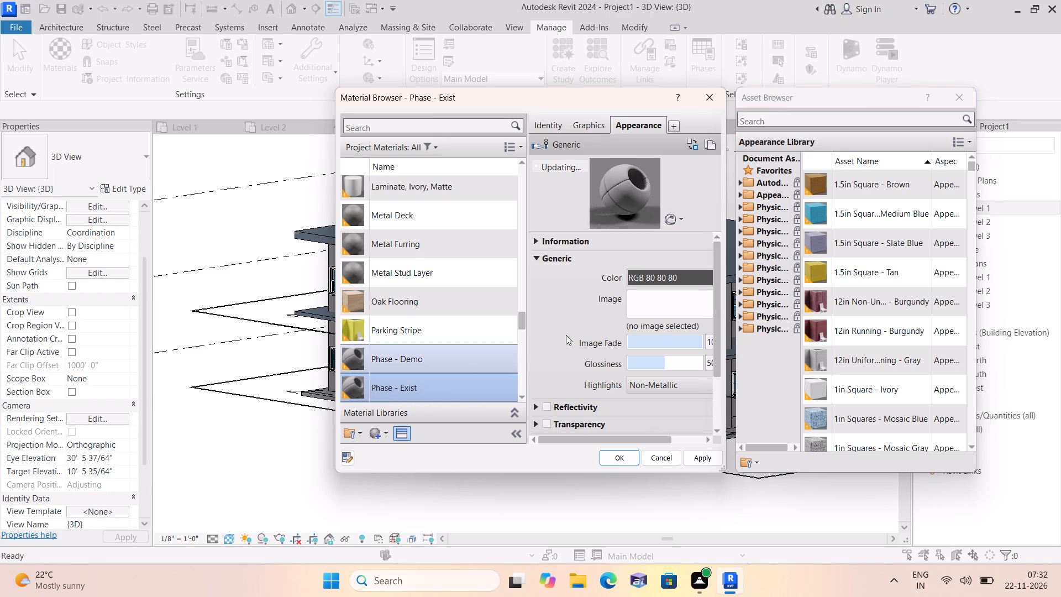
pyautogui.click(763, 195)
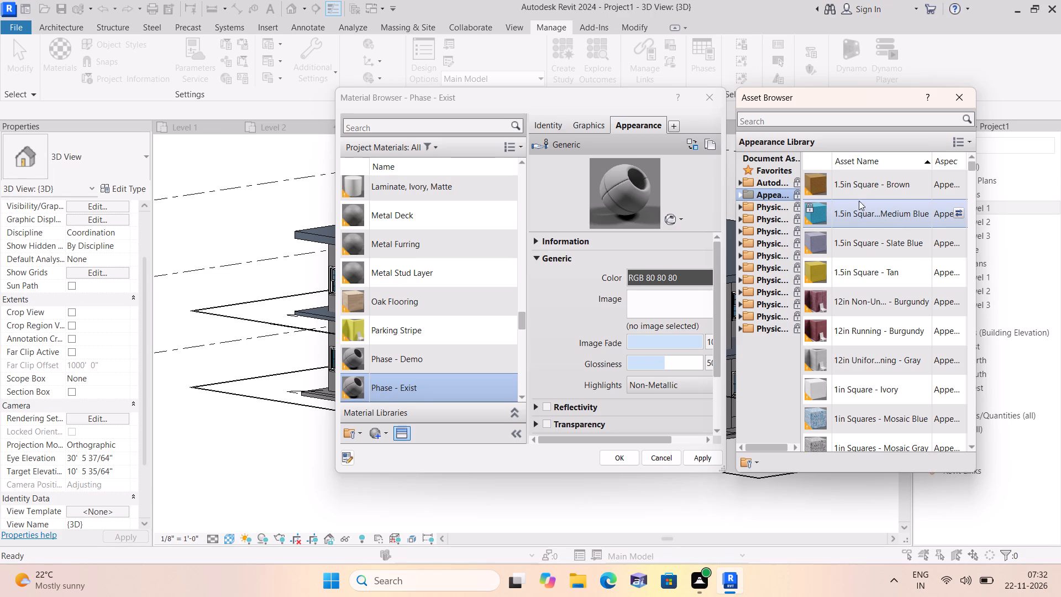
pyautogui.doubleClick(776, 194)
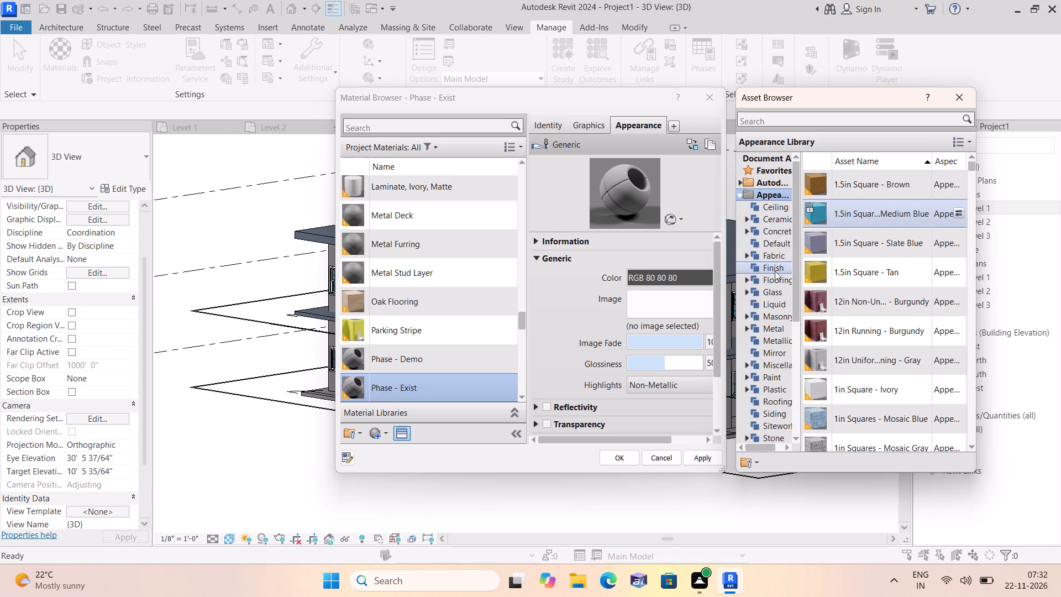
pyautogui.scroll(-2, 769, 291)
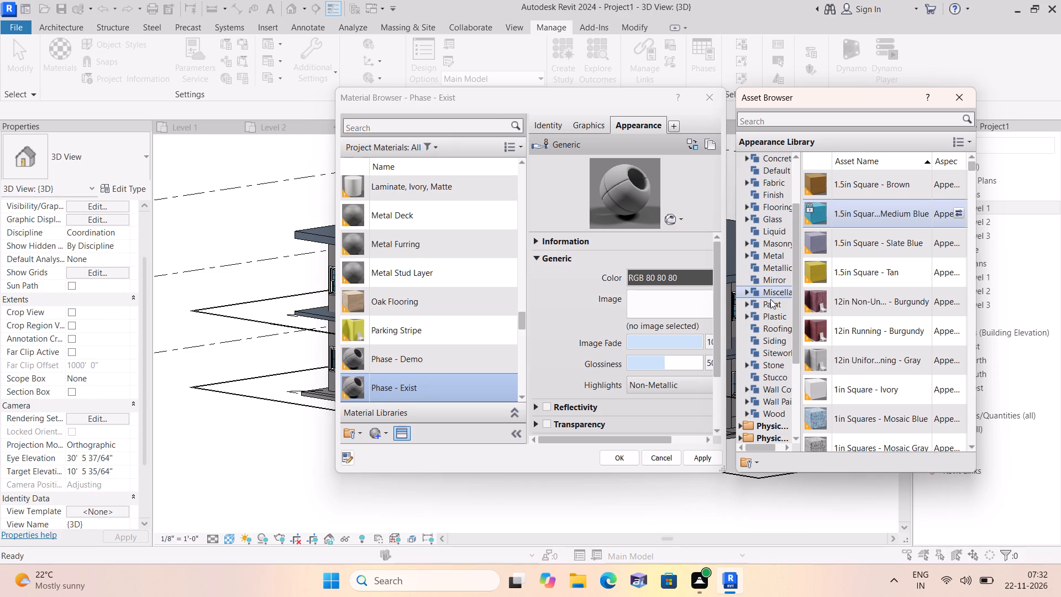
pyautogui.click(771, 302)
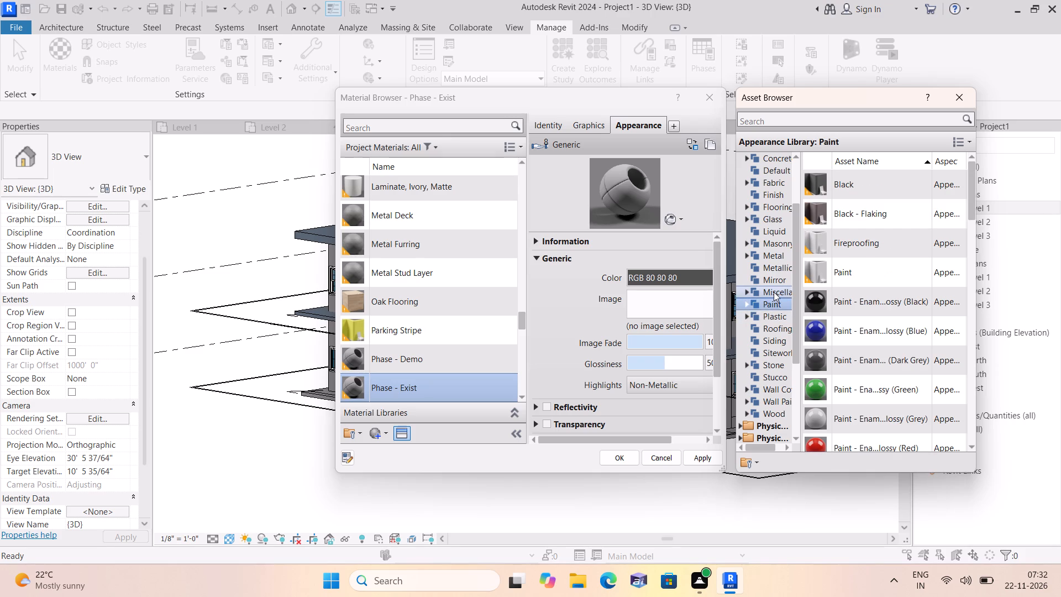
# Replace the Phase - Exist material's appearance with the Pink asset from the Appearance Library's Paint assets and accept the material changes.
pyautogui.scroll(-3, 855, 187)
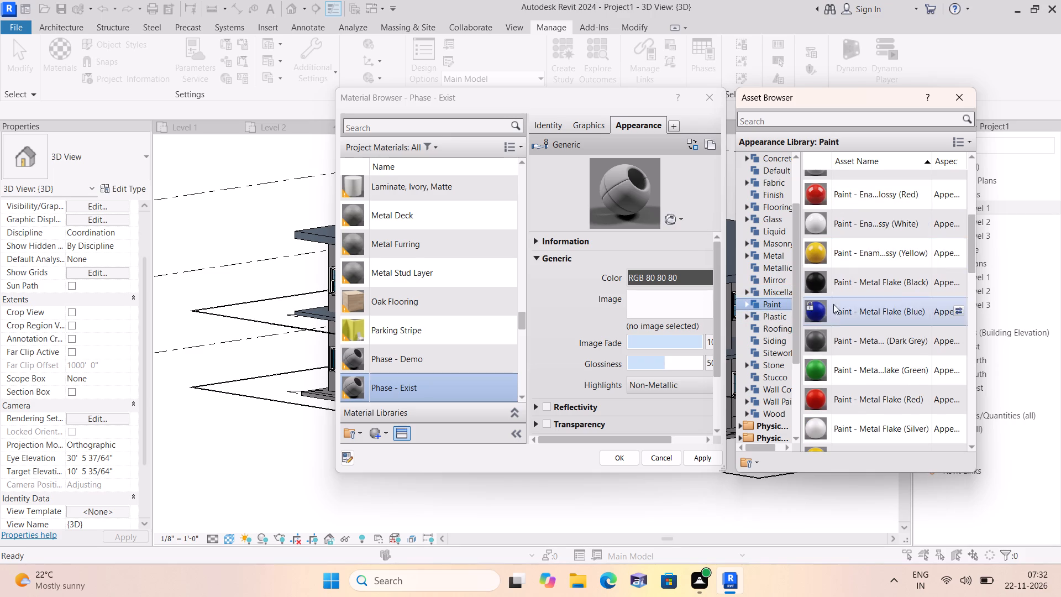
pyautogui.scroll(-4, 833, 365)
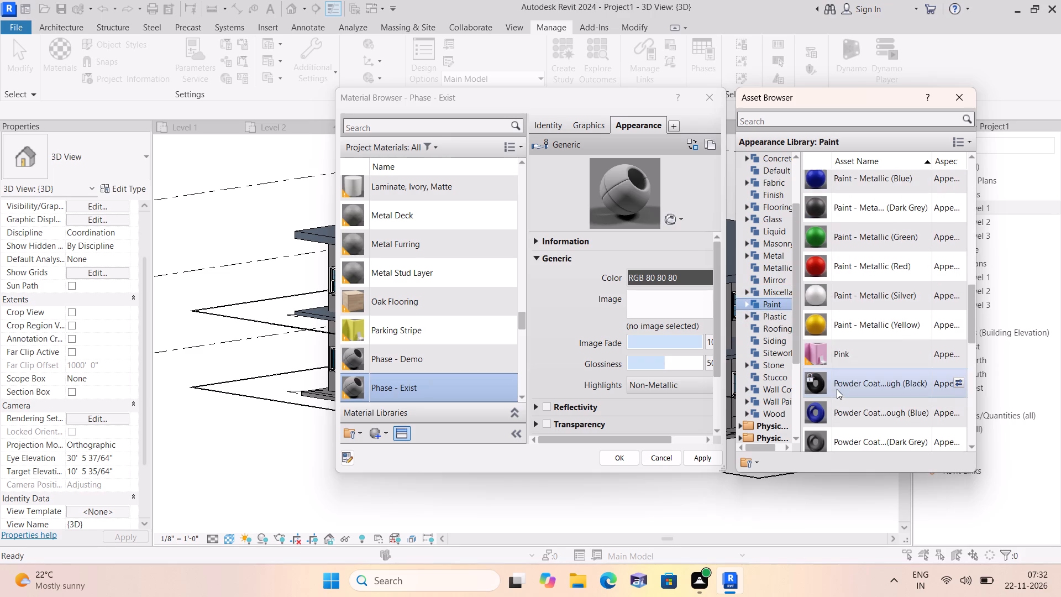
pyautogui.scroll(-2, 835, 292)
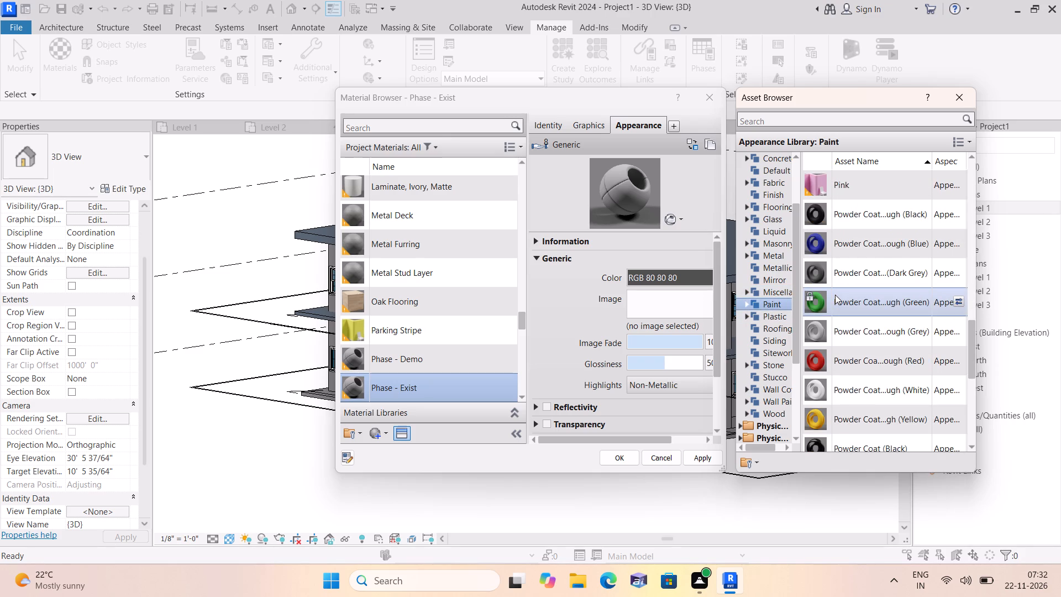
pyautogui.scroll(-2, 835, 295)
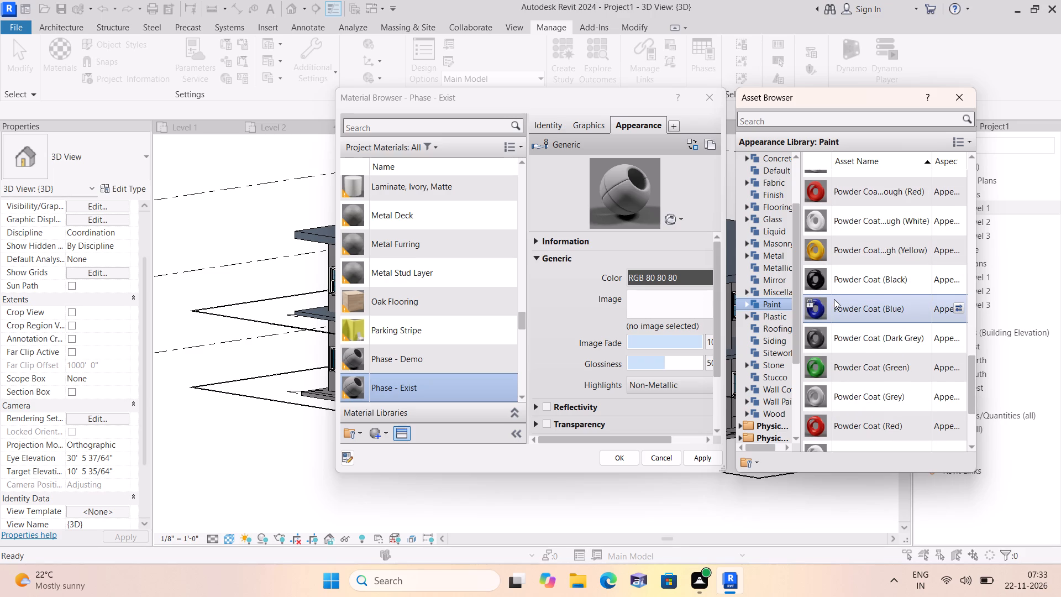
pyautogui.scroll(-4, 834, 299)
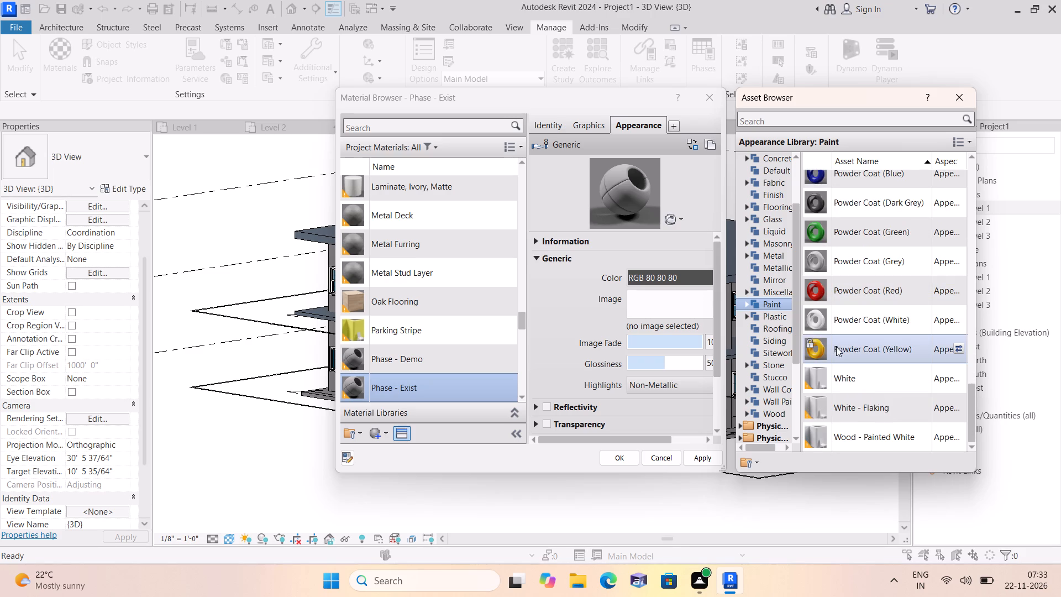
pyautogui.scroll(2, 837, 342)
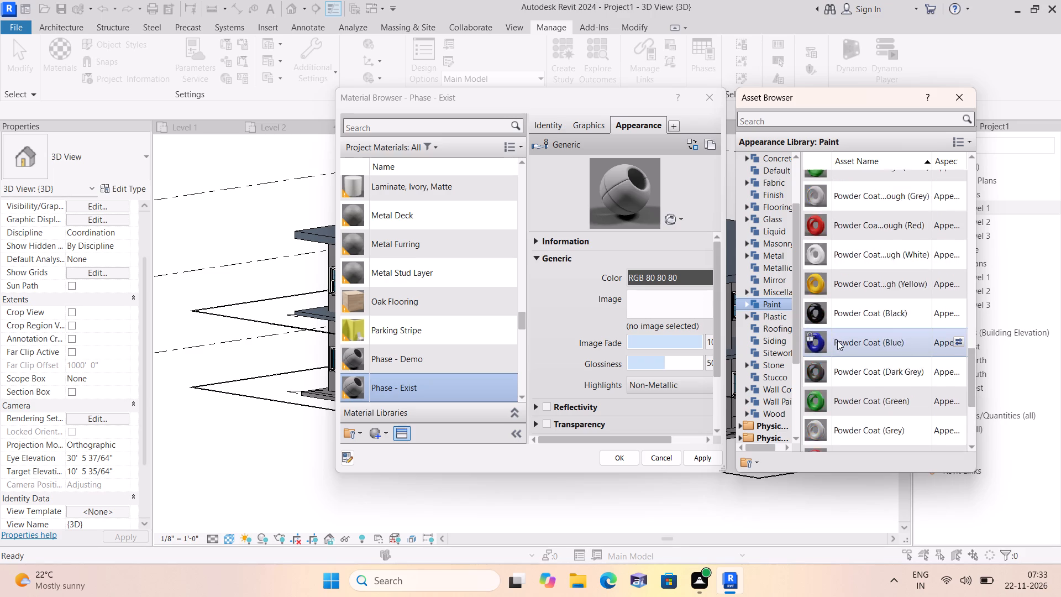
pyautogui.scroll(2, 837, 341)
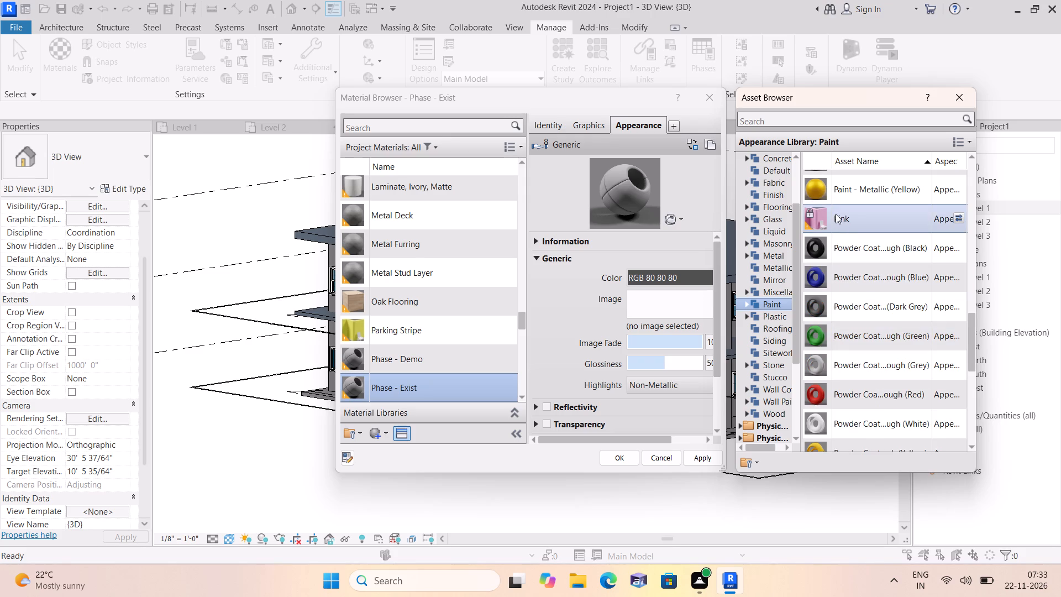
pyautogui.click(836, 214)
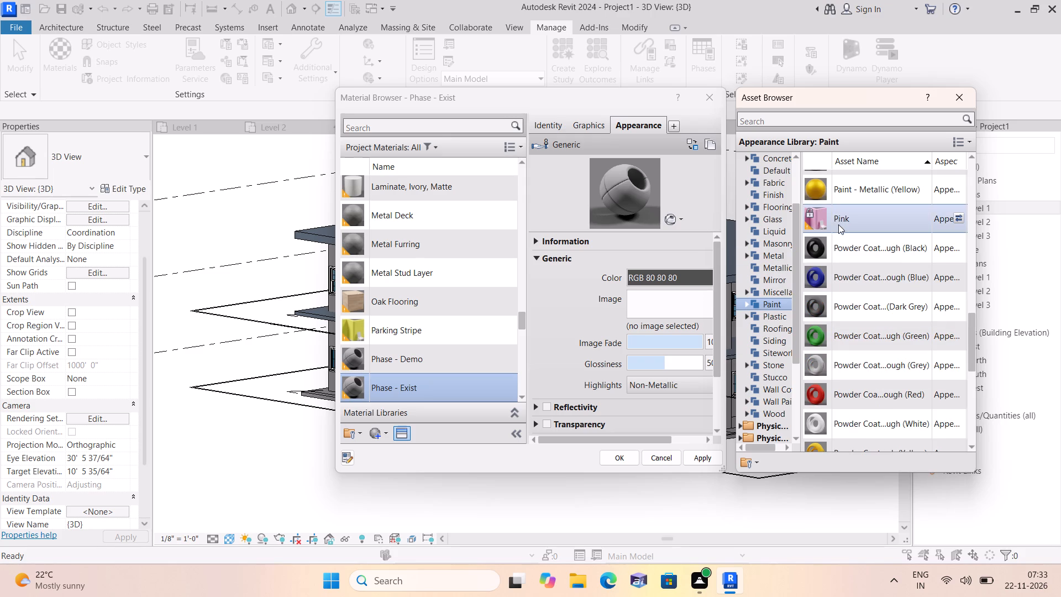
pyautogui.click(839, 220)
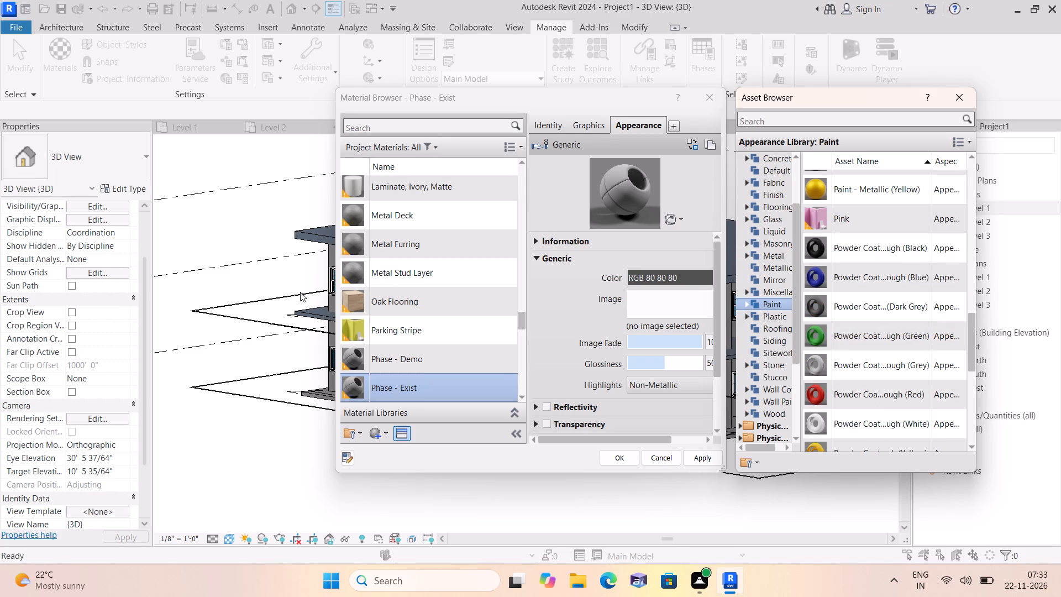
pyautogui.scroll(3, 317, 294)
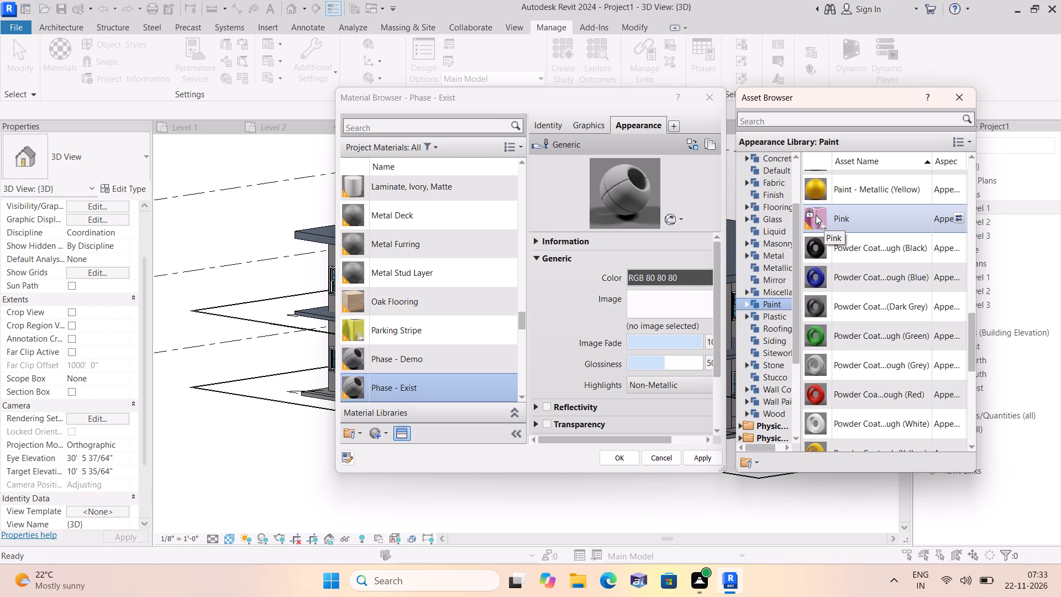
pyautogui.click(812, 212)
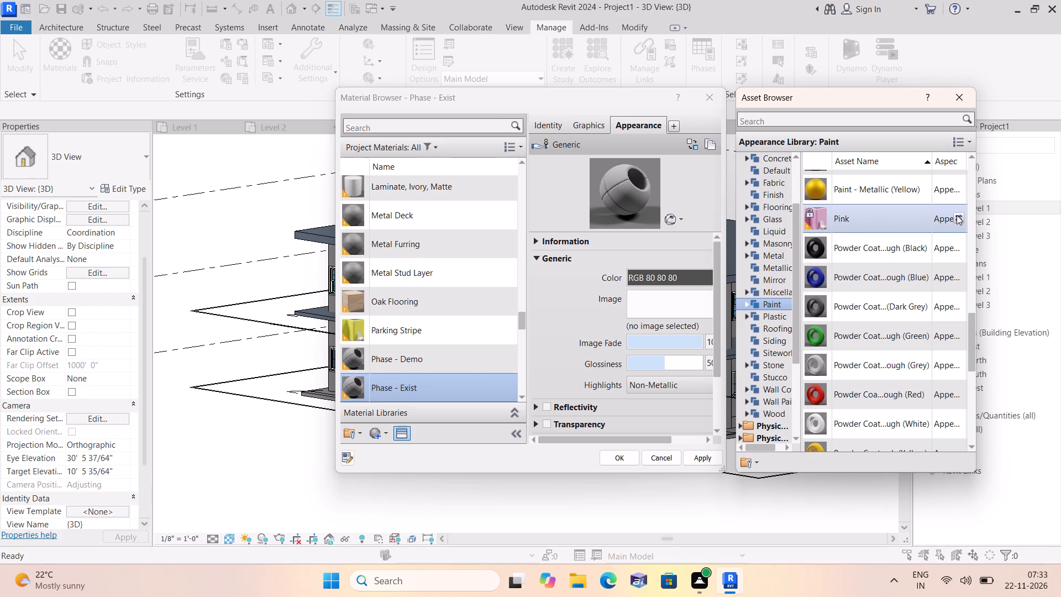
pyautogui.click(946, 218)
pyautogui.click(958, 215)
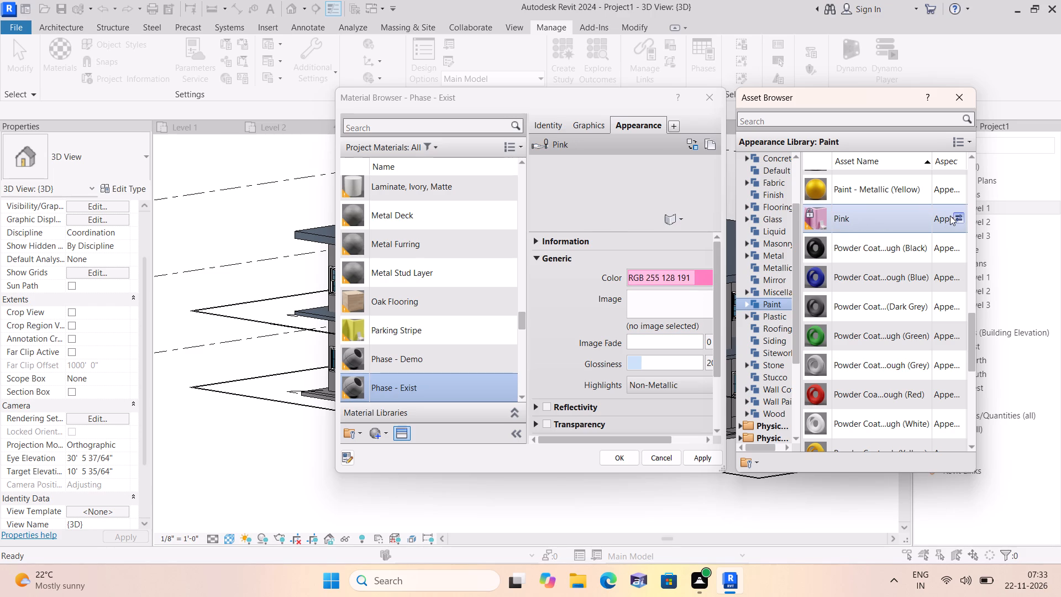
pyautogui.click(618, 459)
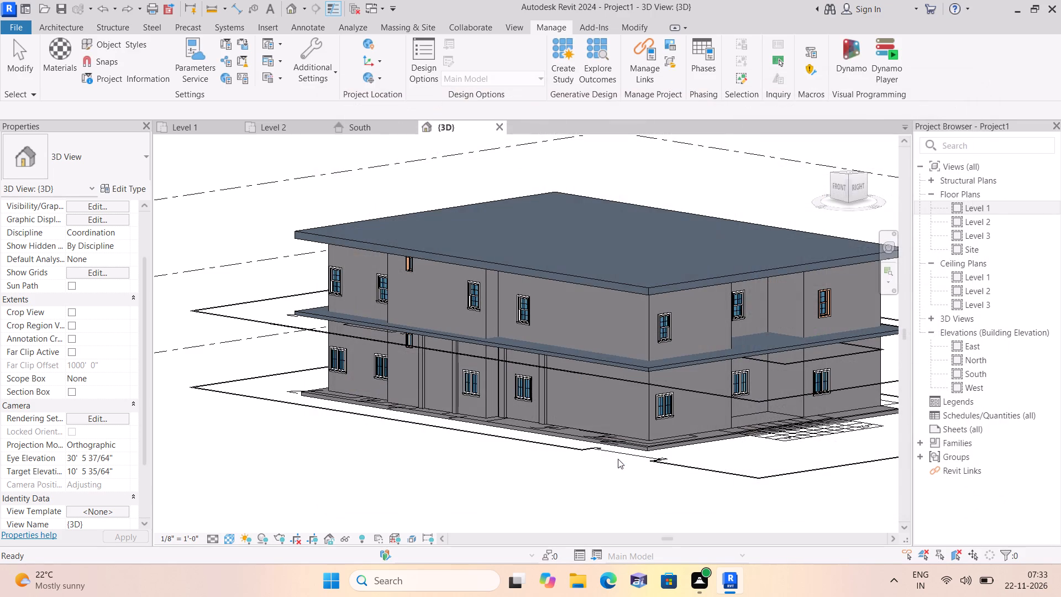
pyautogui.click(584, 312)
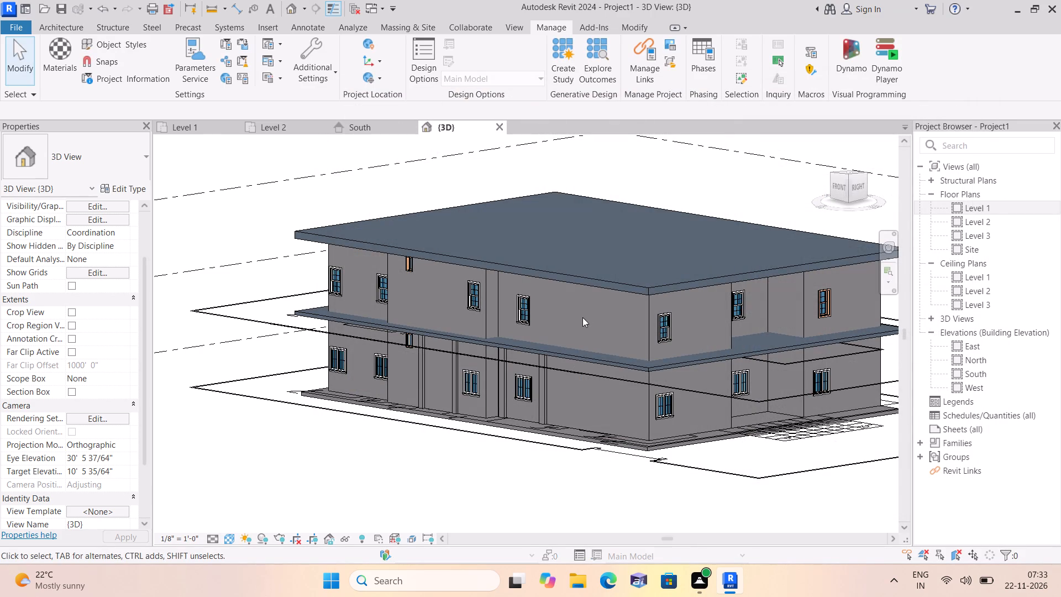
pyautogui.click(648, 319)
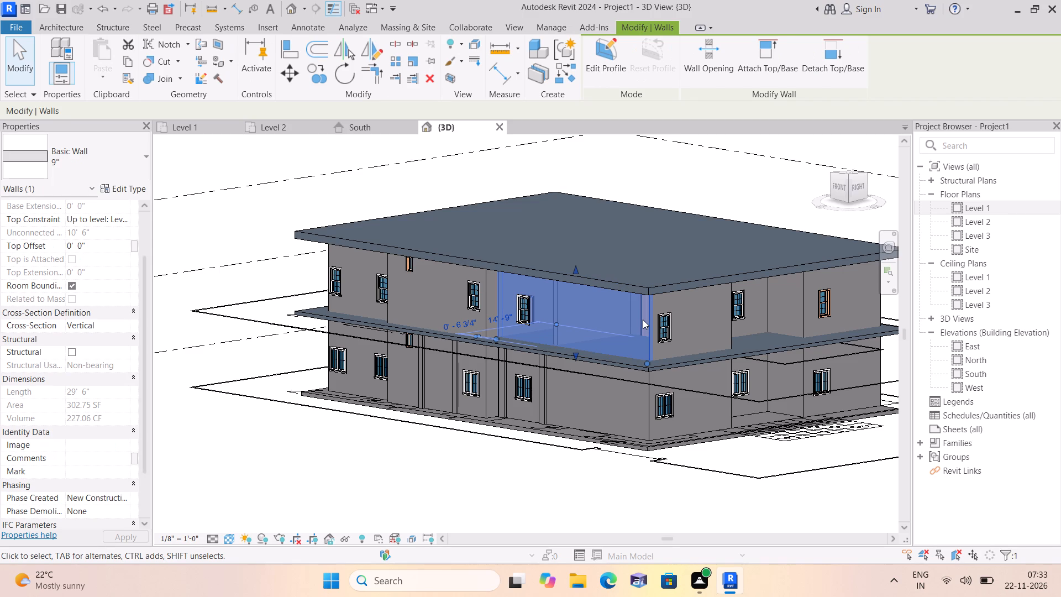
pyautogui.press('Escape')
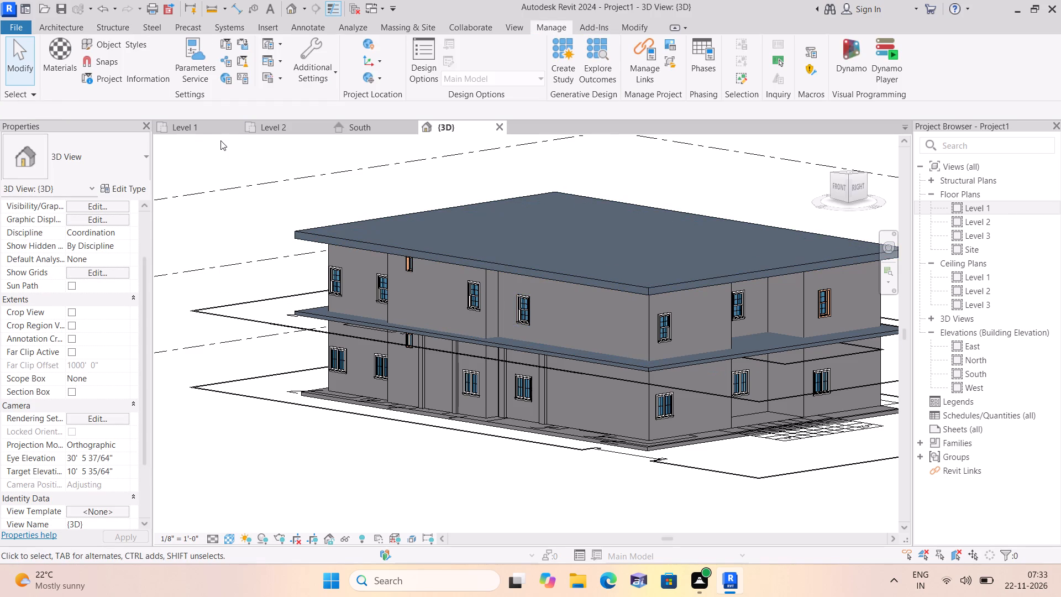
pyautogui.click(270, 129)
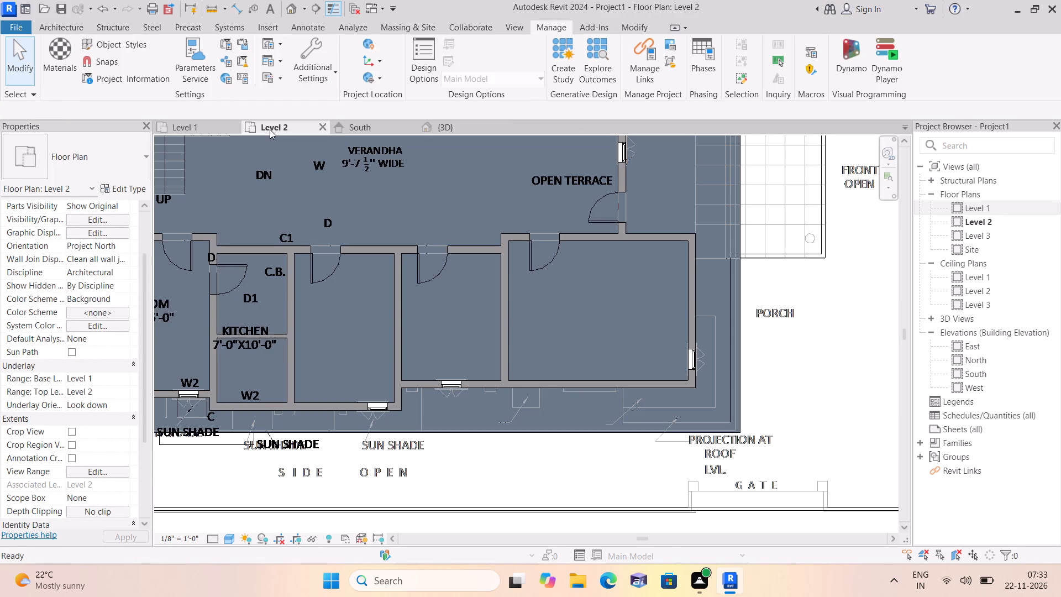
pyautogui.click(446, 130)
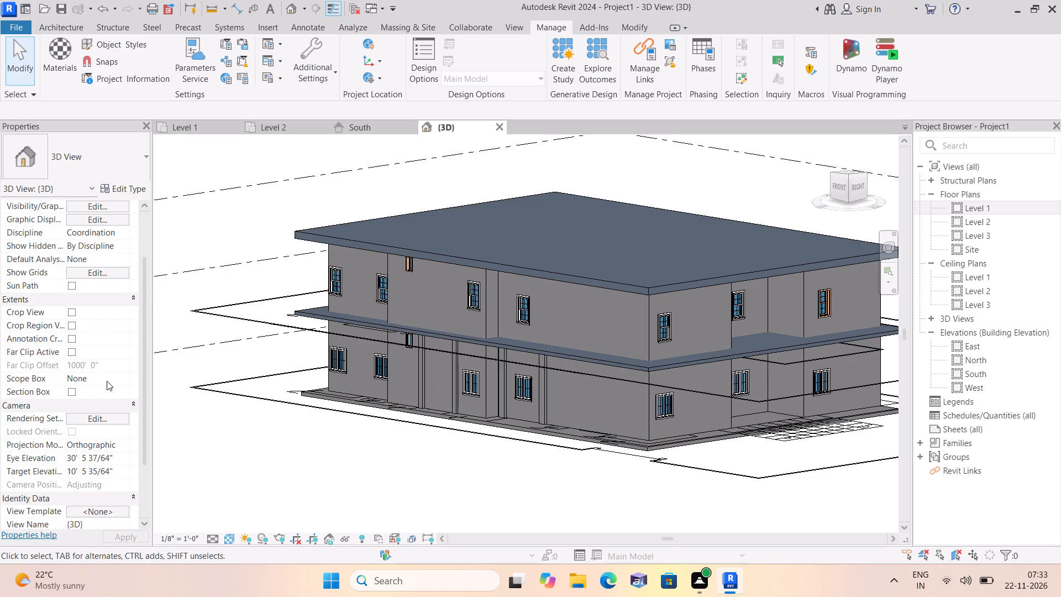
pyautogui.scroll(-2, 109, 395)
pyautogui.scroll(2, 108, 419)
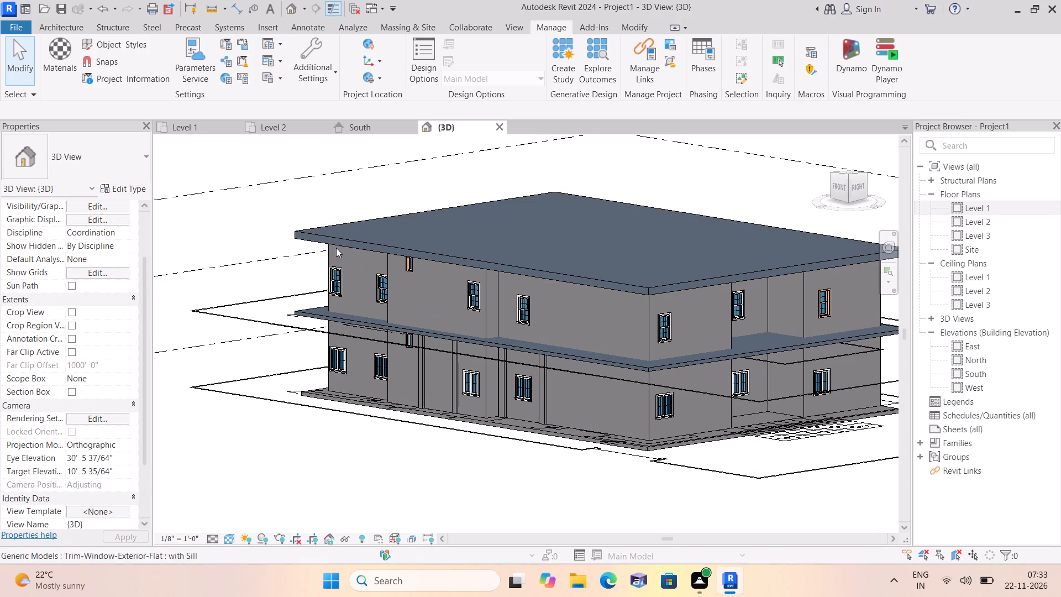
# Examine the Appearance settings of the Phase - Exist material in the Material Browser, including its image file selection.
pyautogui.click(53, 64)
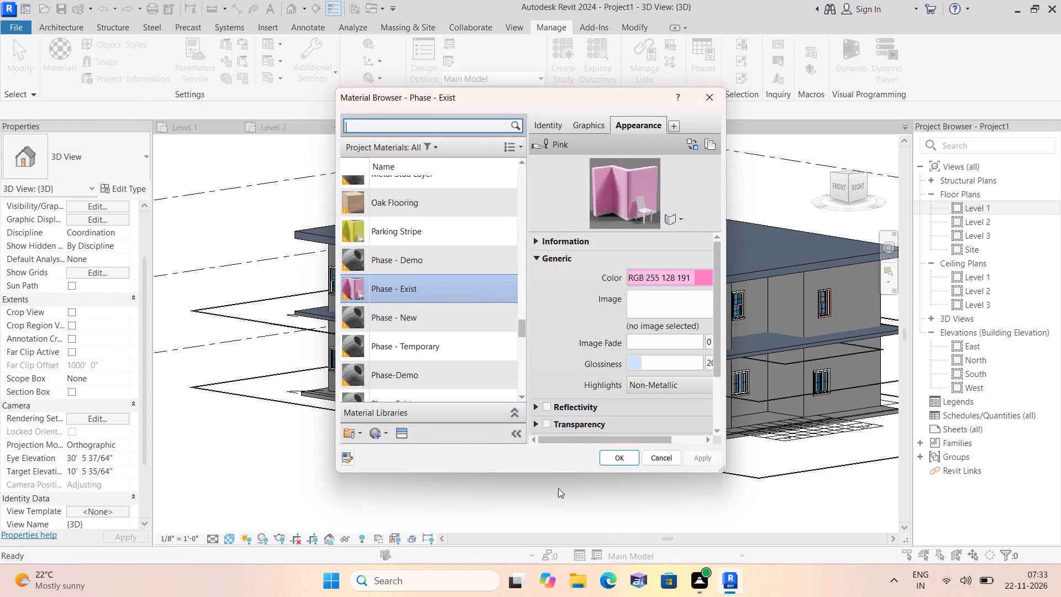
pyautogui.click(630, 458)
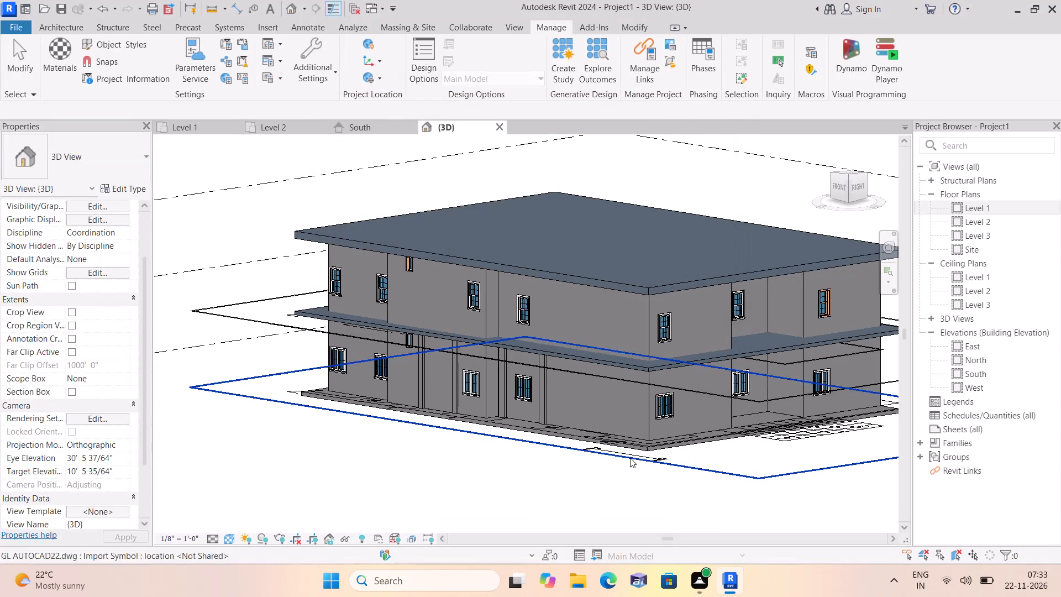
pyautogui.click(628, 329)
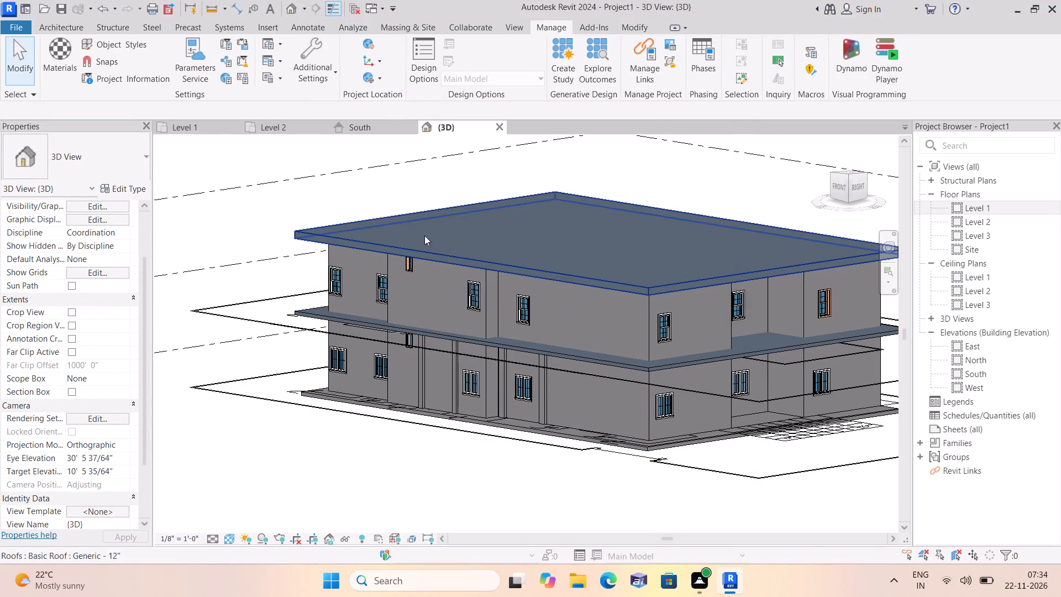
pyautogui.click(60, 57)
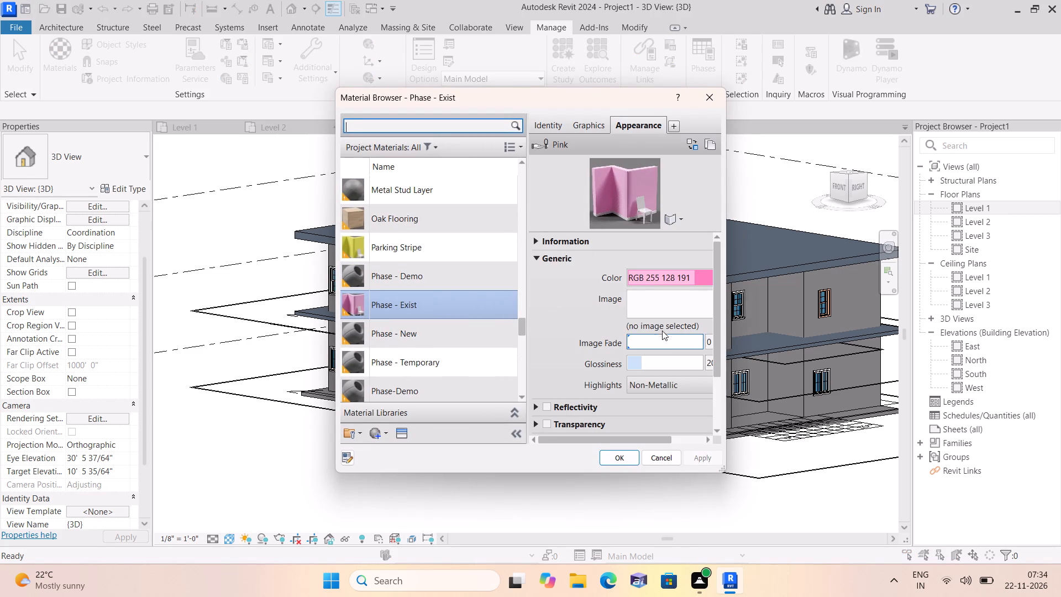
pyautogui.click(646, 302)
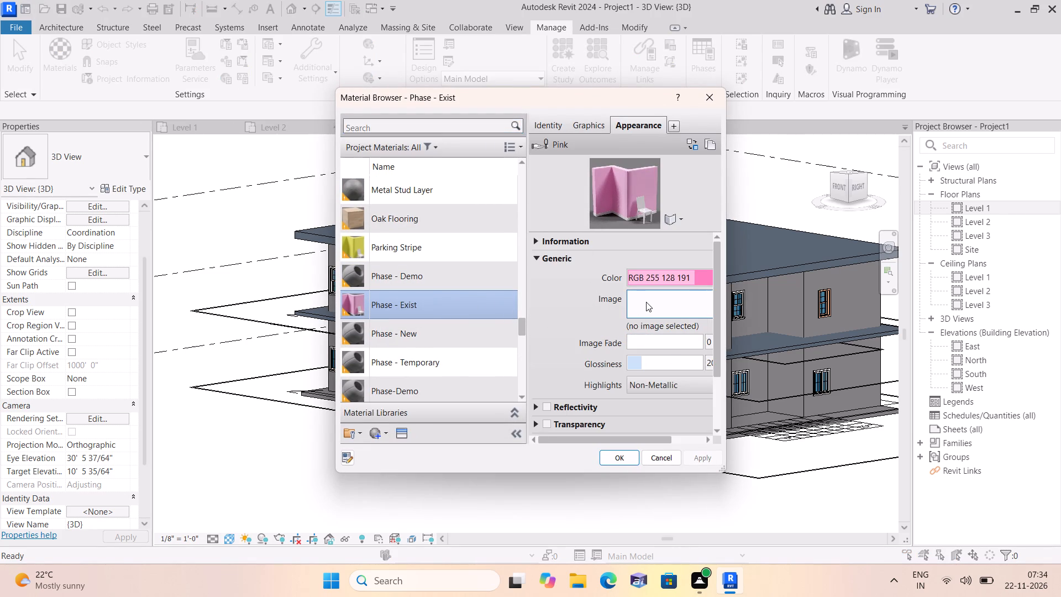
pyautogui.click(764, 123)
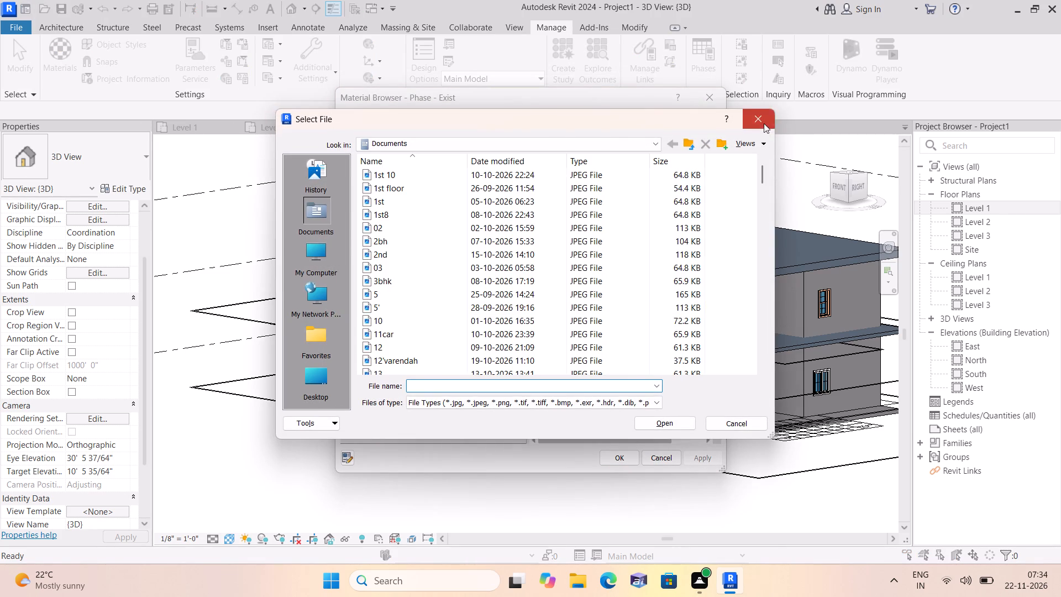
pyautogui.scroll(-2, 648, 276)
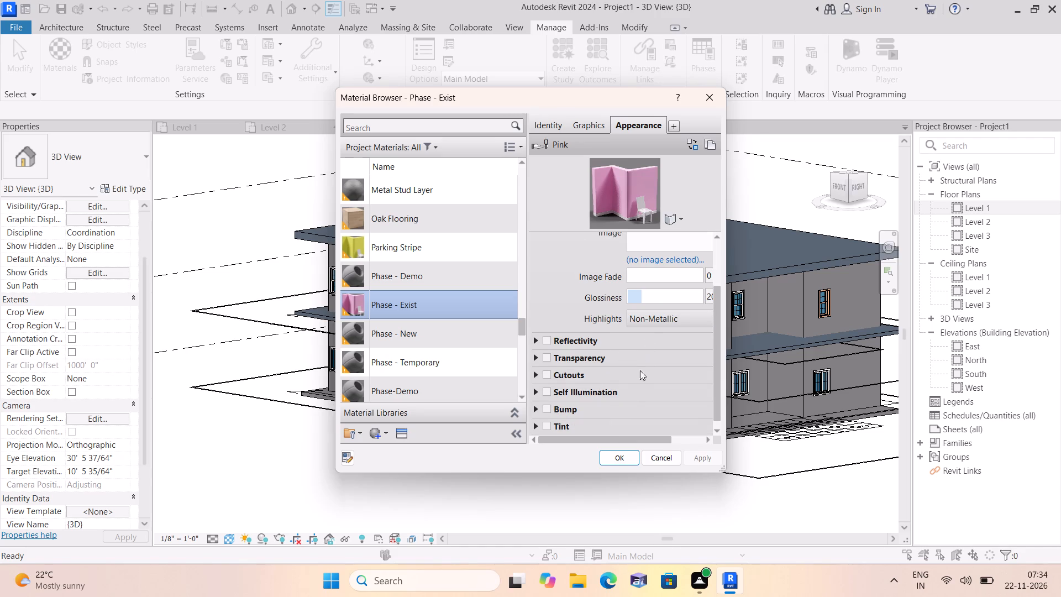
pyautogui.click(621, 457)
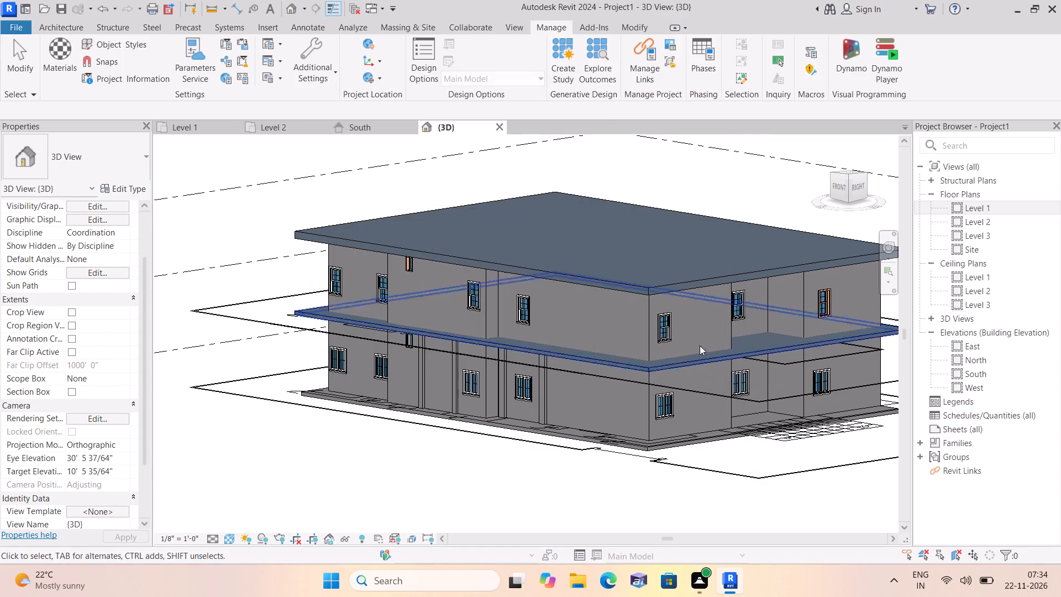
# Duplicate the Phase - Exist material together with its assets in the Material Browser.
pyautogui.click(69, 49)
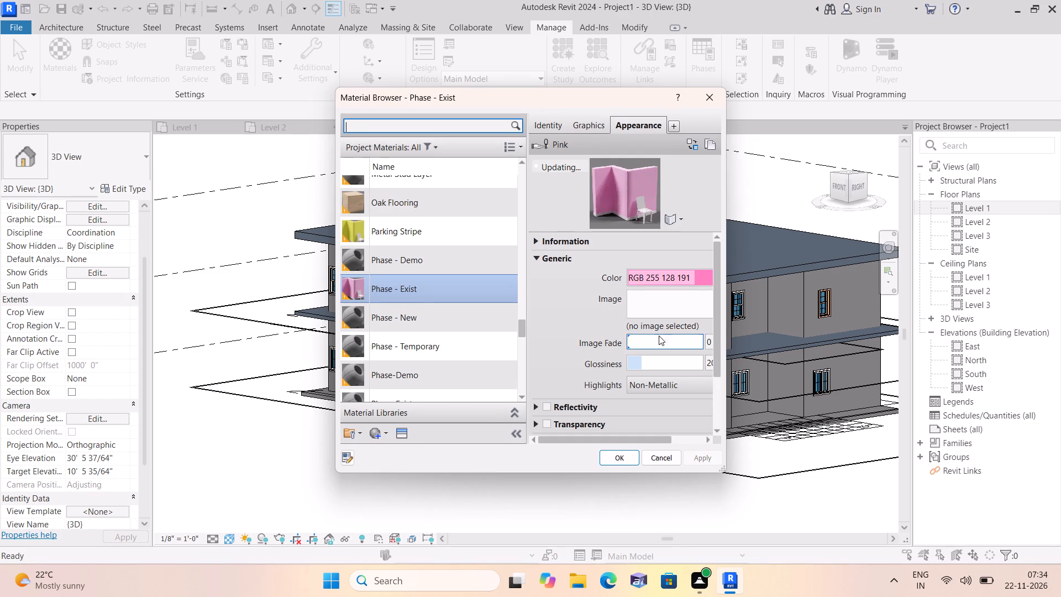
pyautogui.scroll(-1, 591, 317)
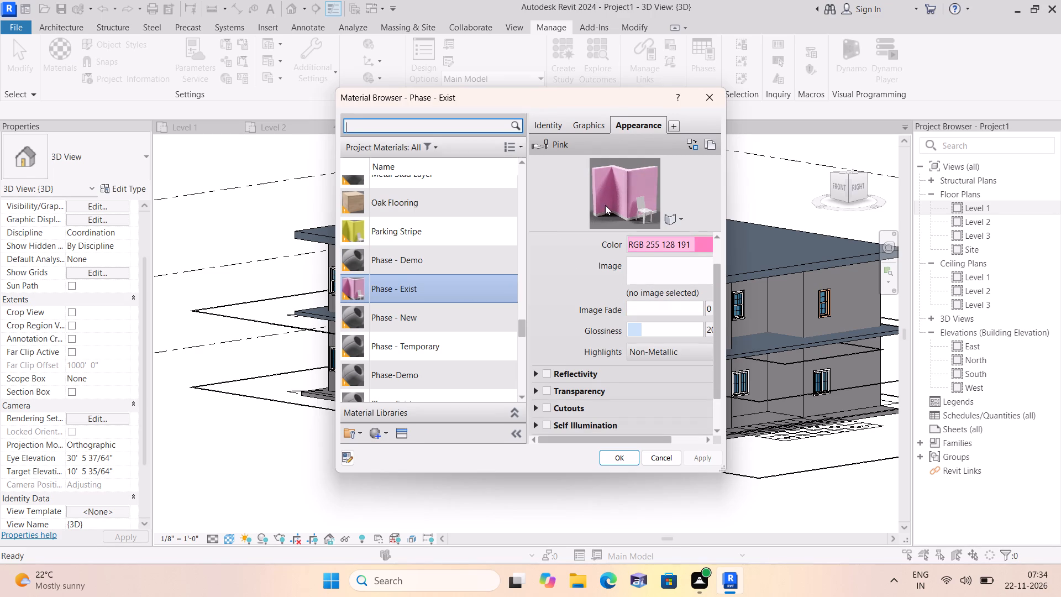
pyautogui.click(639, 127)
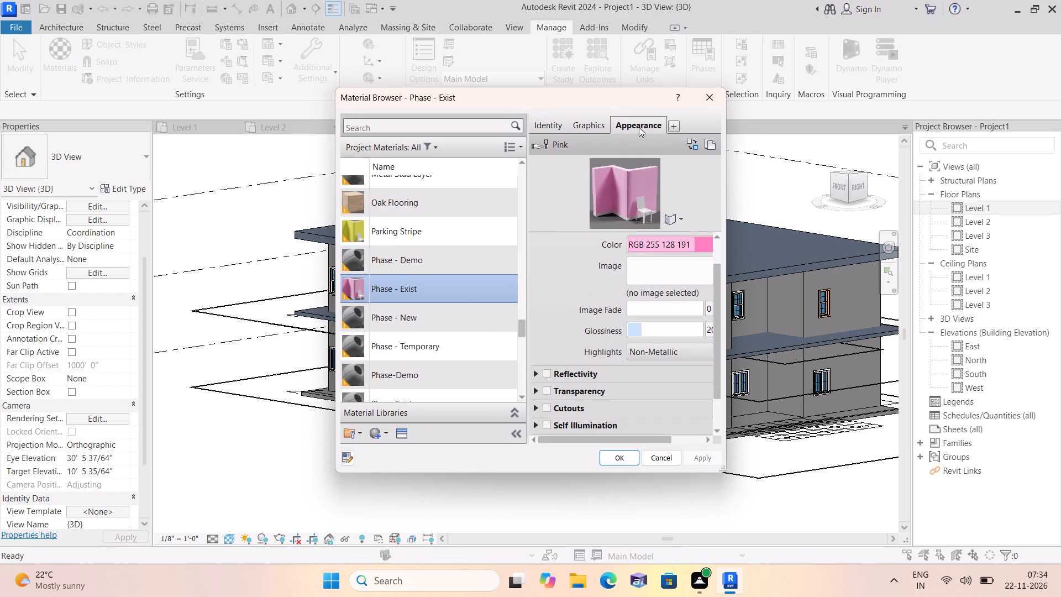
pyautogui.click(378, 433)
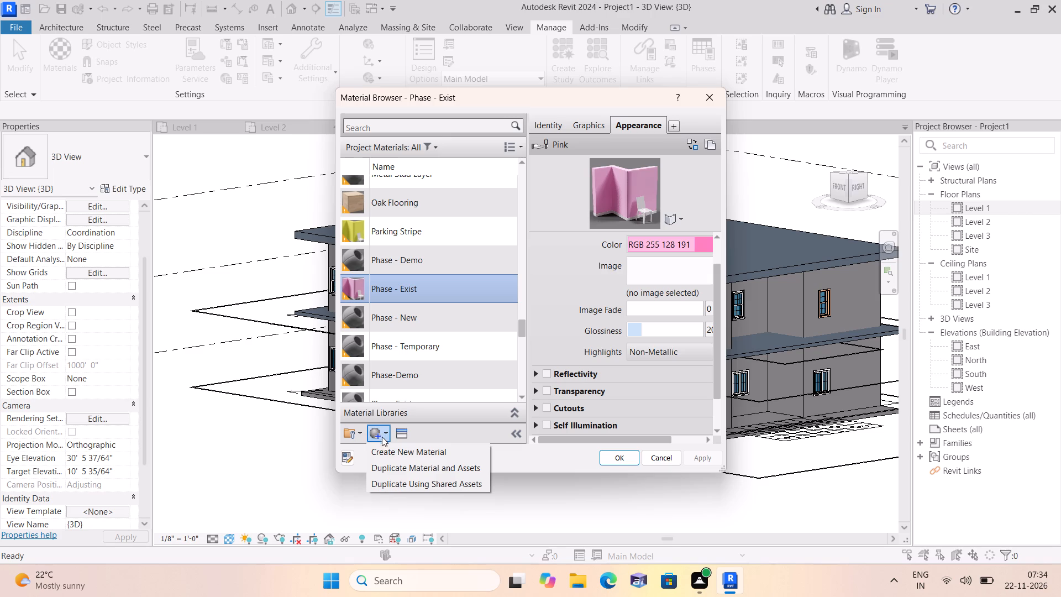
pyautogui.click(428, 467)
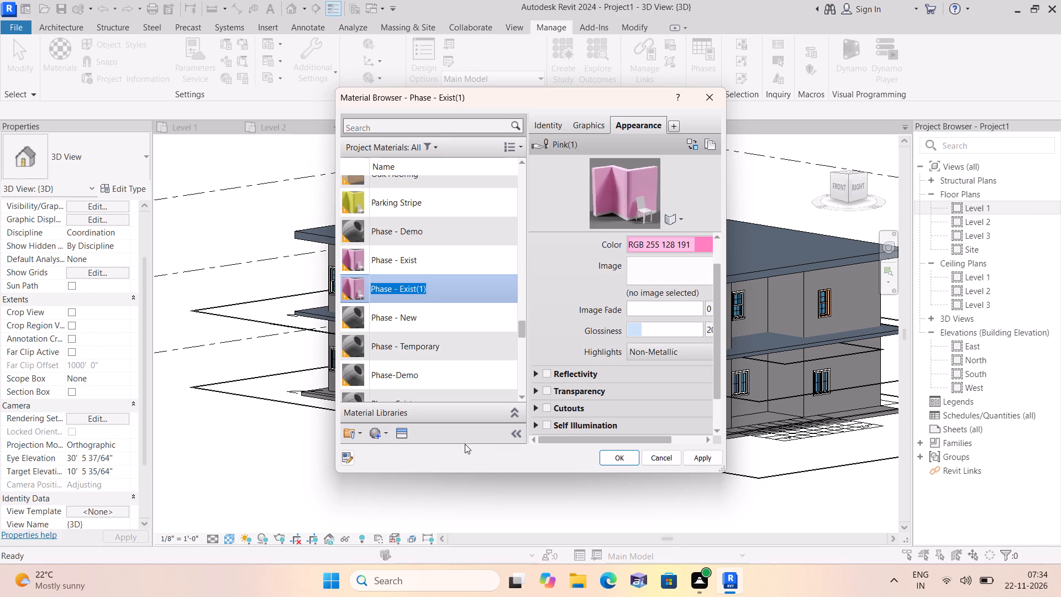
# Create another new default material in the project's Material Browser.
pyautogui.click(383, 436)
pyautogui.click(426, 450)
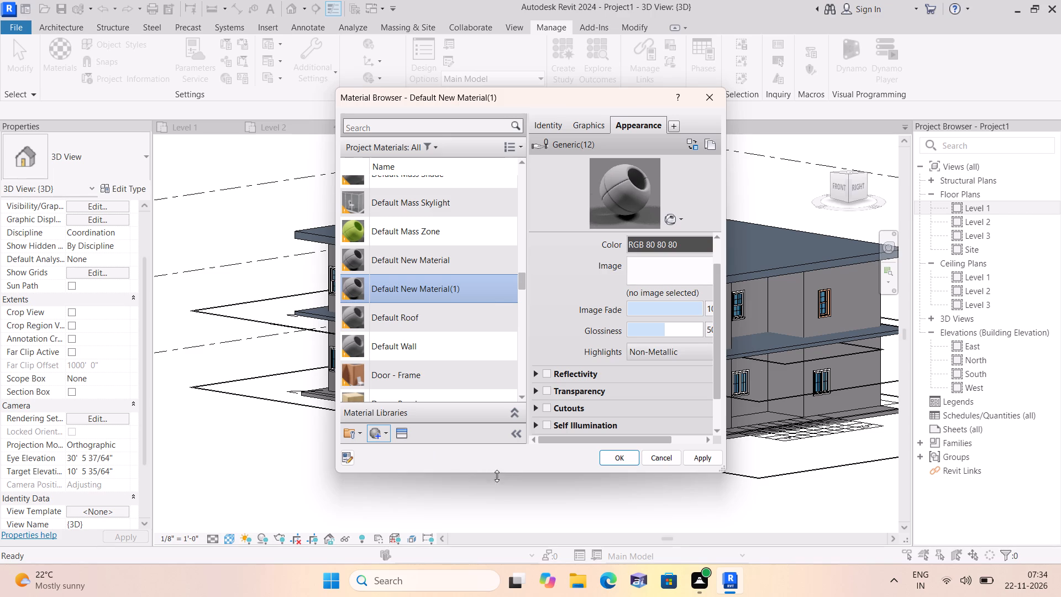
# Select the Phase - Exist material in the project's Material Browser and accept the material changes.
pyautogui.scroll(-3, 376, 341)
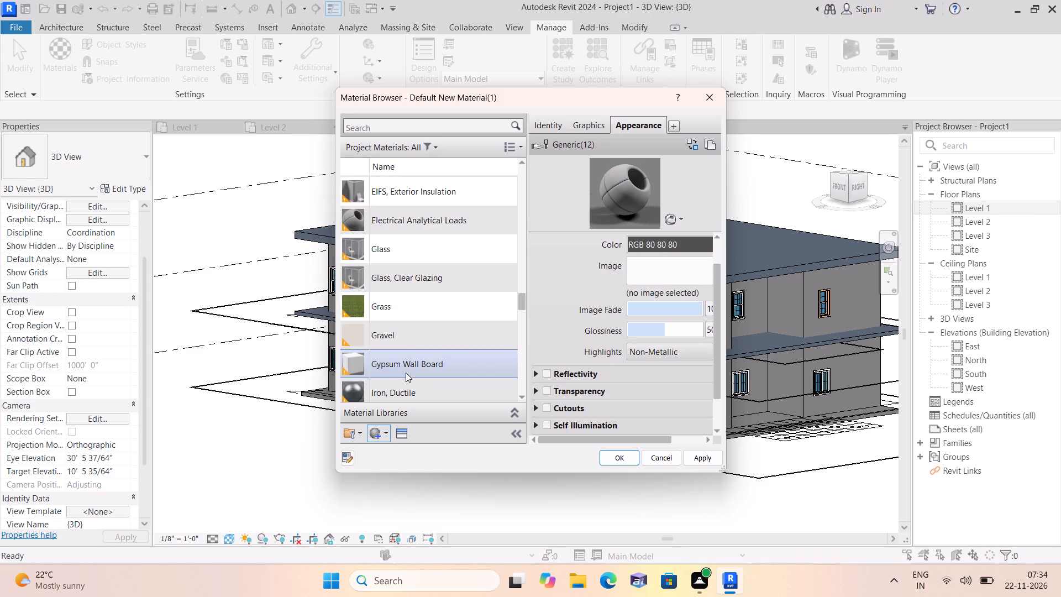
pyautogui.scroll(-4, 406, 373)
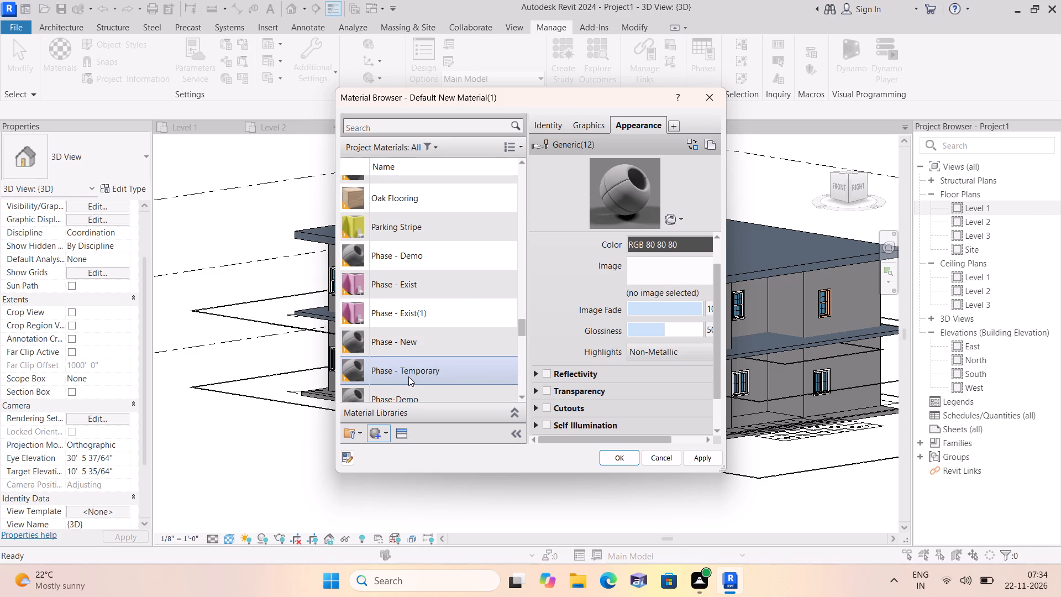
pyautogui.click(387, 281)
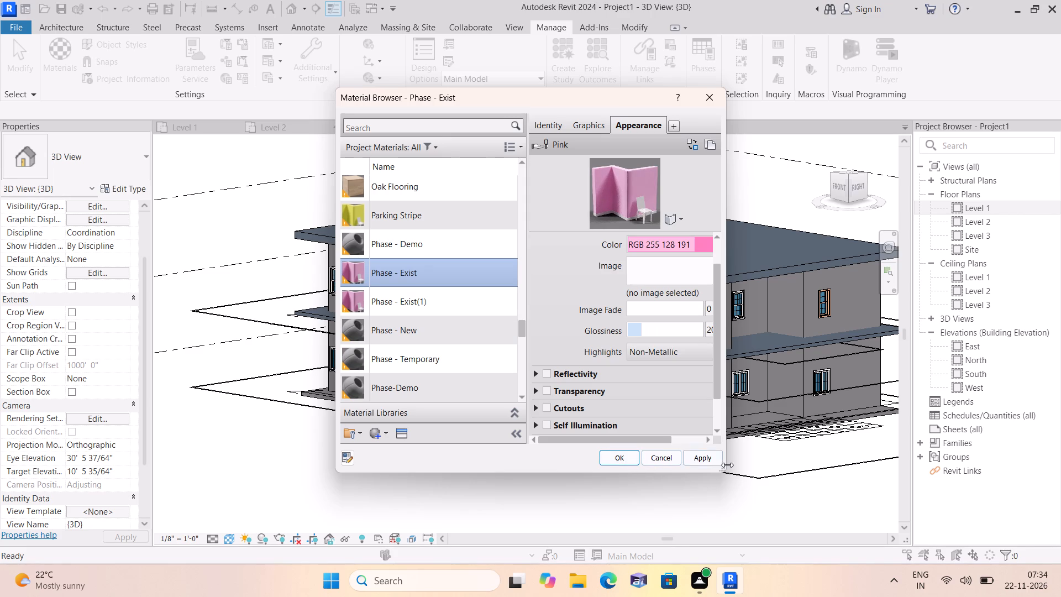
pyautogui.click(702, 457)
pyautogui.click(624, 455)
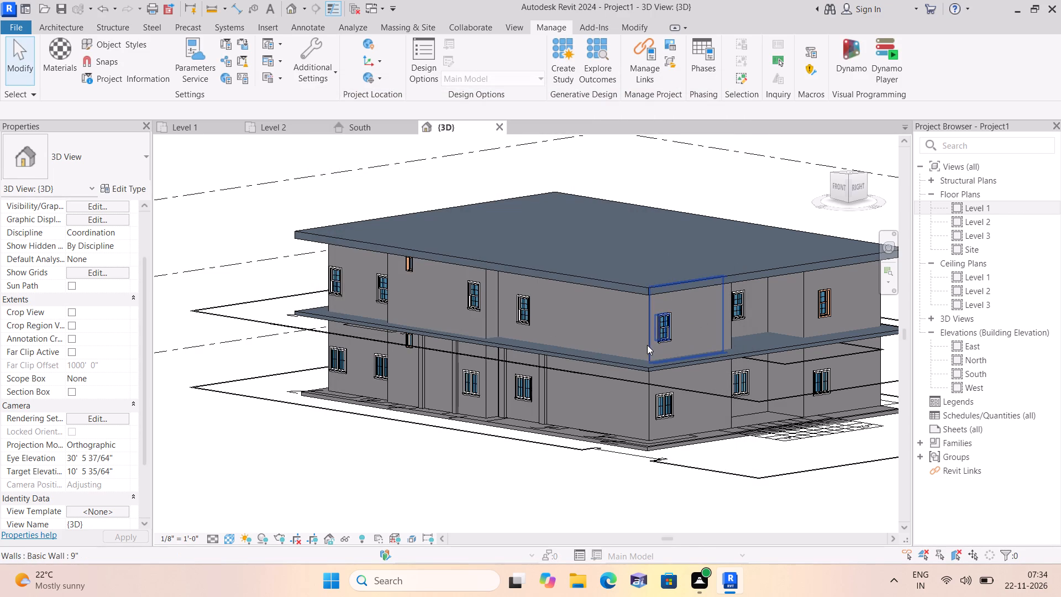
# Examine the instance properties of the front upper-floor wall beside the building corner, from constraints to IFC parameters.
pyautogui.click(639, 341)
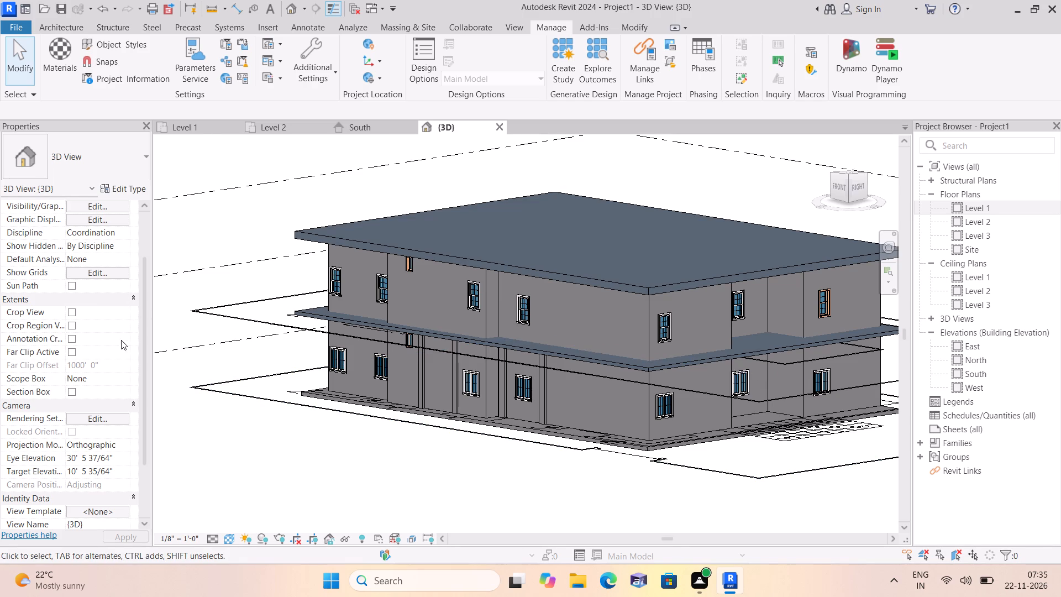
pyautogui.press('Escape')
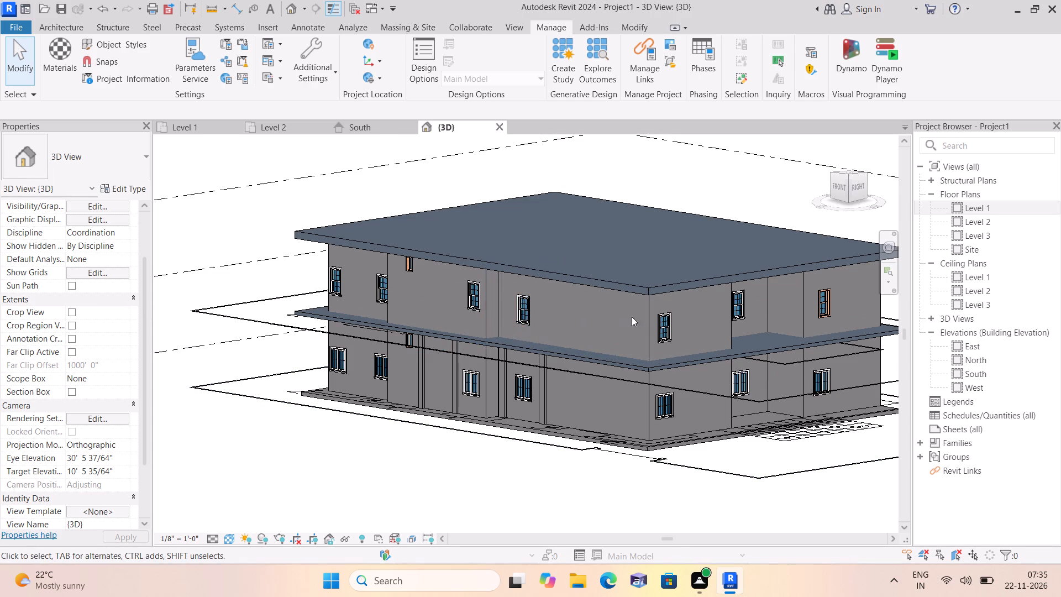
pyautogui.click(644, 317)
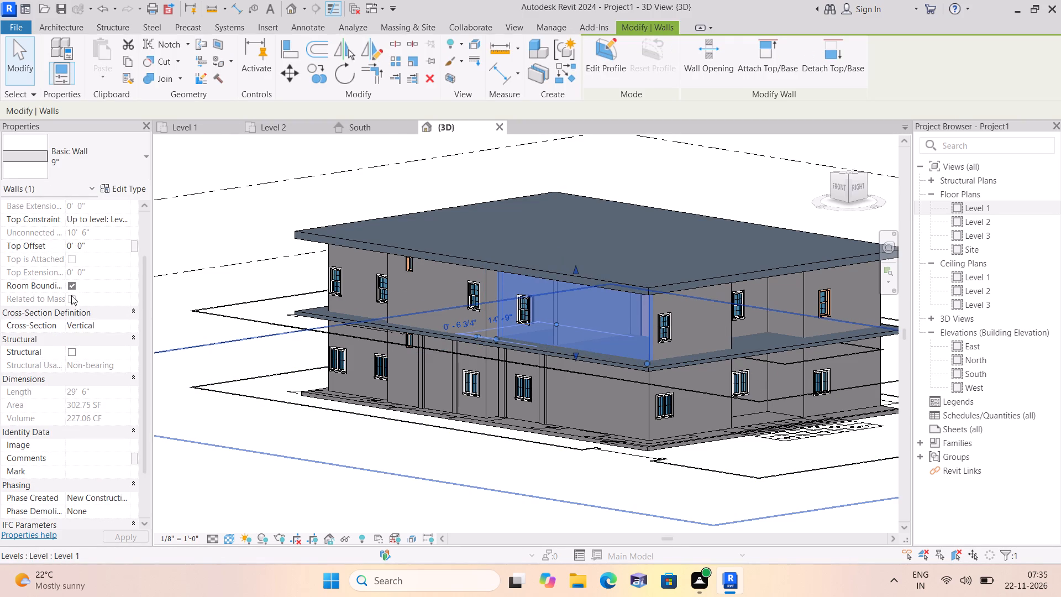
pyautogui.scroll(-1, 53, 366)
pyautogui.scroll(-1, 72, 450)
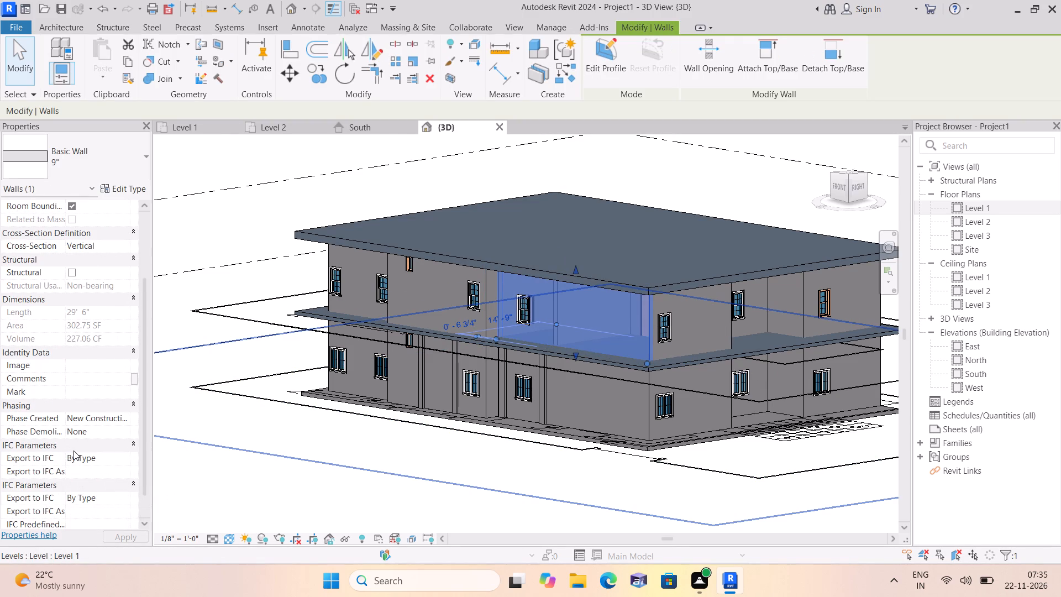
pyautogui.scroll(-1, 73, 451)
pyautogui.scroll(2, 81, 431)
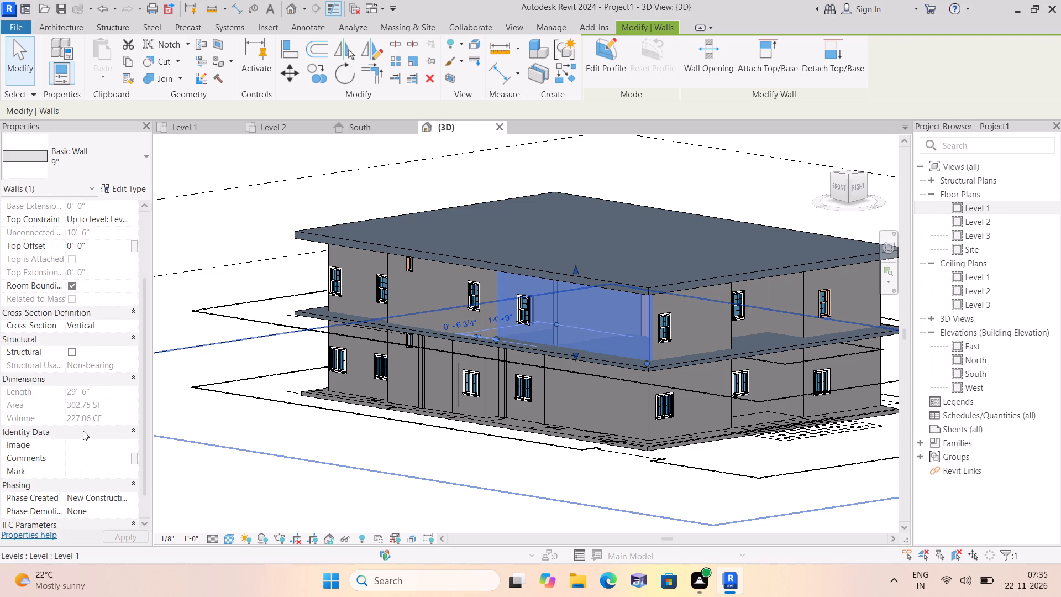
pyautogui.scroll(2, 83, 431)
pyautogui.scroll(1, 126, 356)
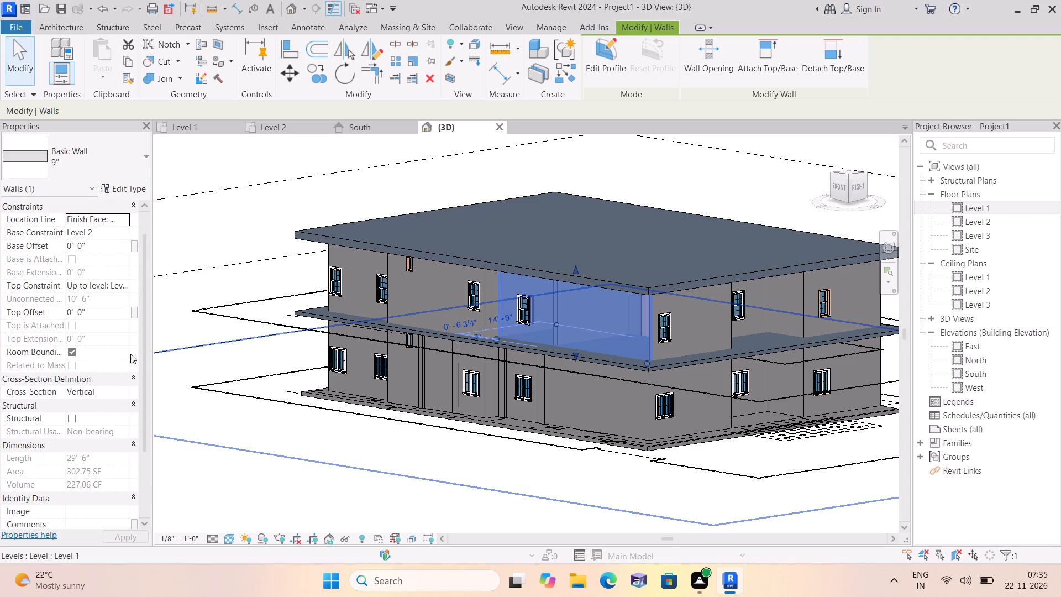
pyautogui.scroll(2, 130, 354)
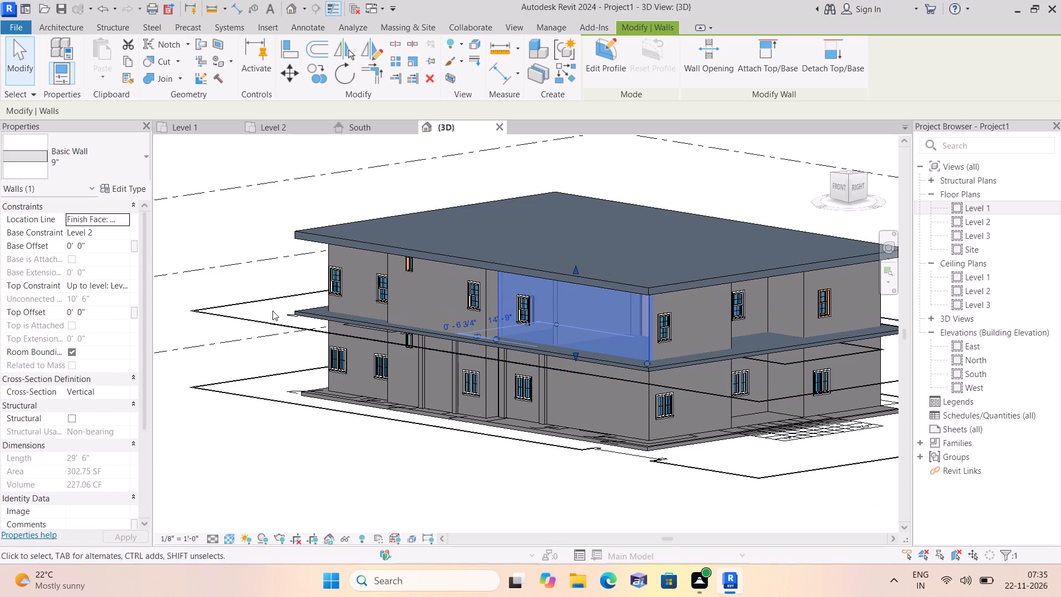
pyautogui.press('Escape')
pyautogui.press('Escape')
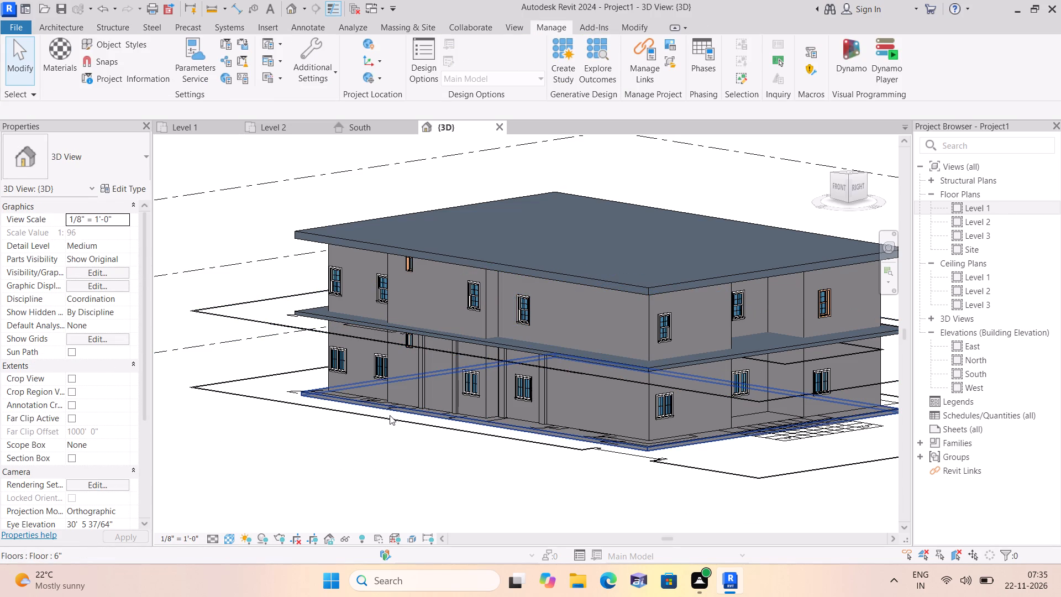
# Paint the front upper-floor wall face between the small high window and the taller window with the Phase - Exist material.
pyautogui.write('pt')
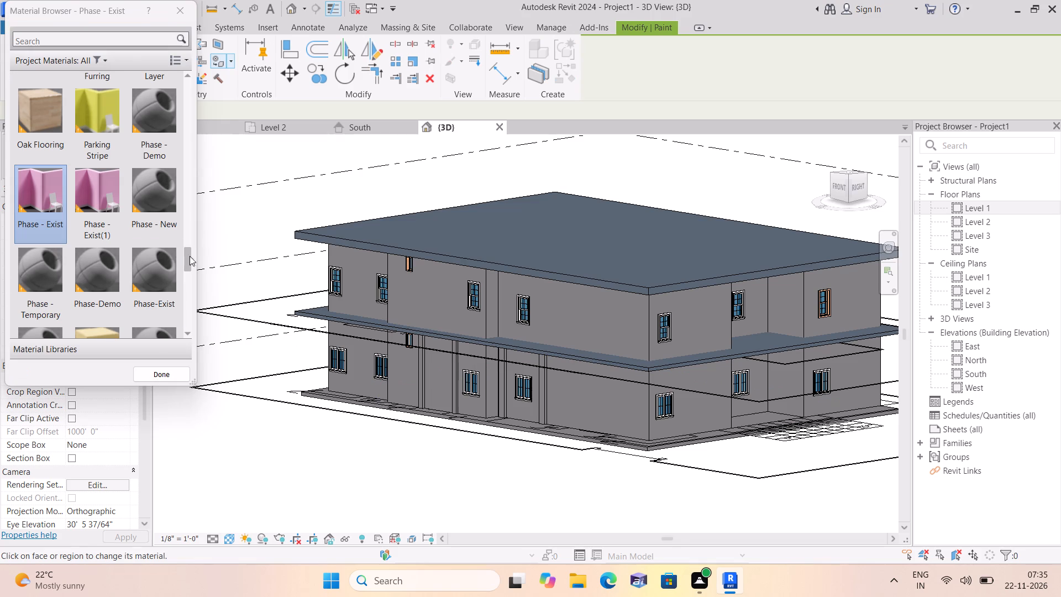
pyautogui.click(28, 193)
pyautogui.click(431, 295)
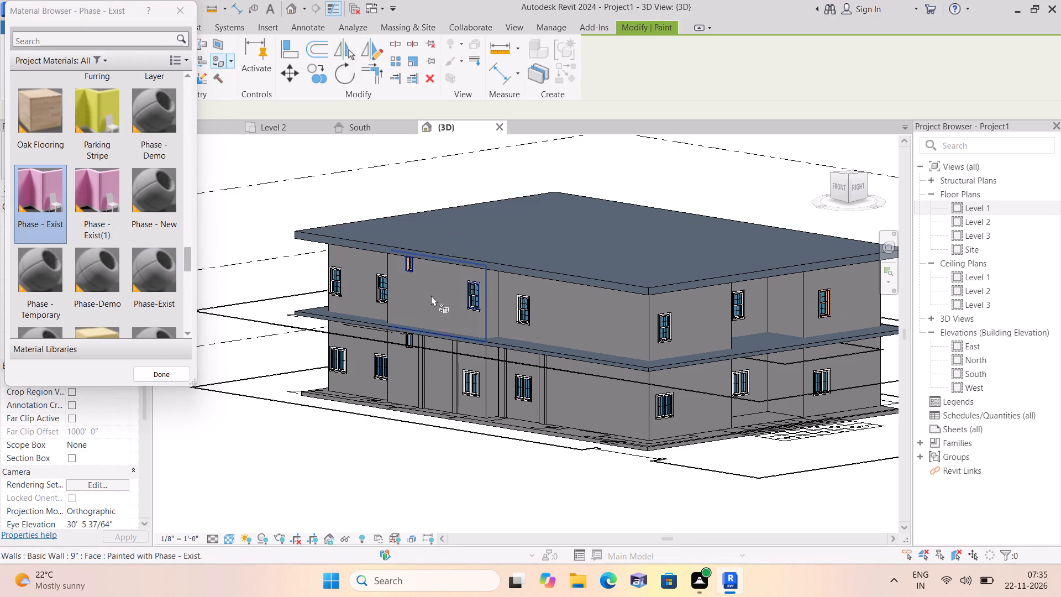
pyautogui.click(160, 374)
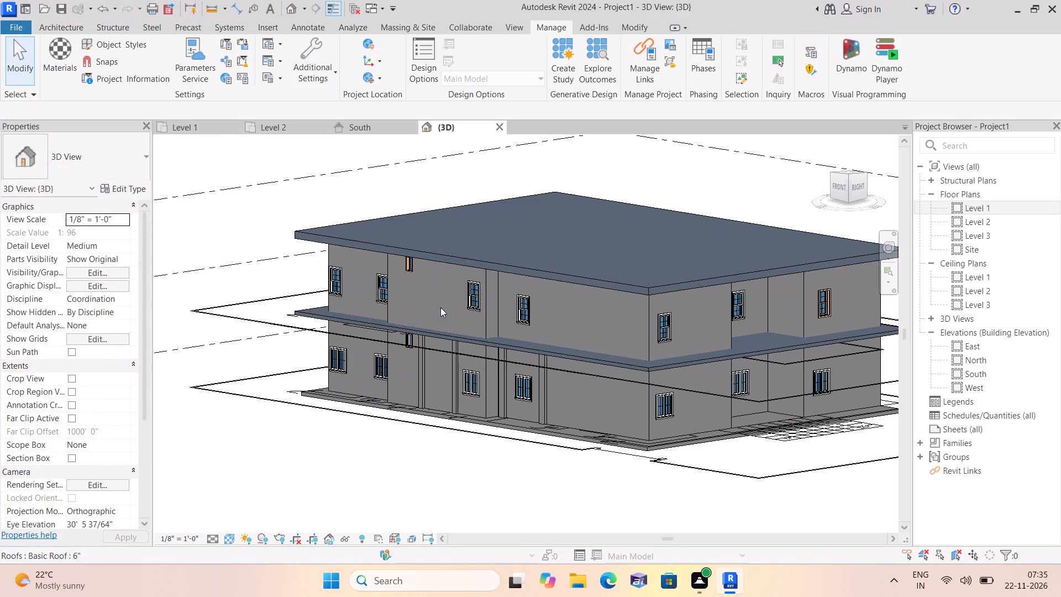
# Paint the same front upper-floor wall face with the duplicated Phase - Exist(1) material.
pyautogui.click(435, 306)
pyautogui.press('p')
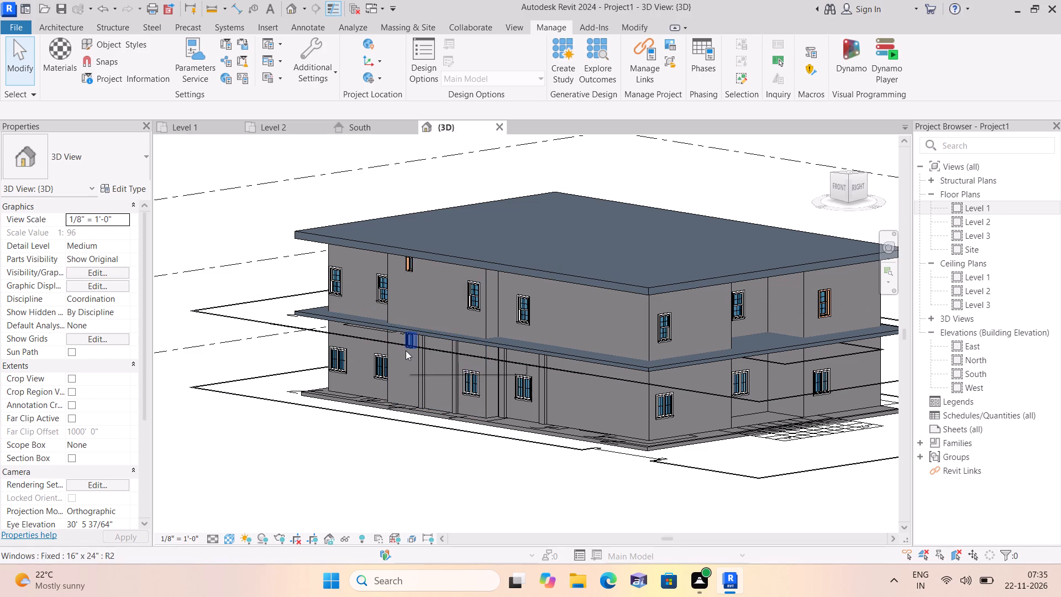
pyautogui.press('t')
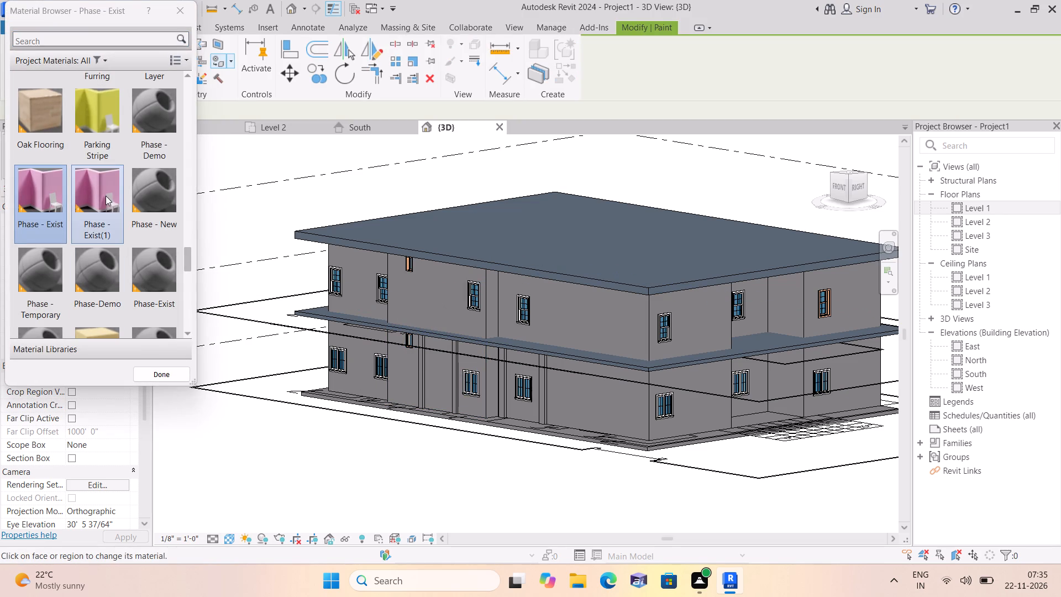
pyautogui.click(106, 196)
pyautogui.click(408, 293)
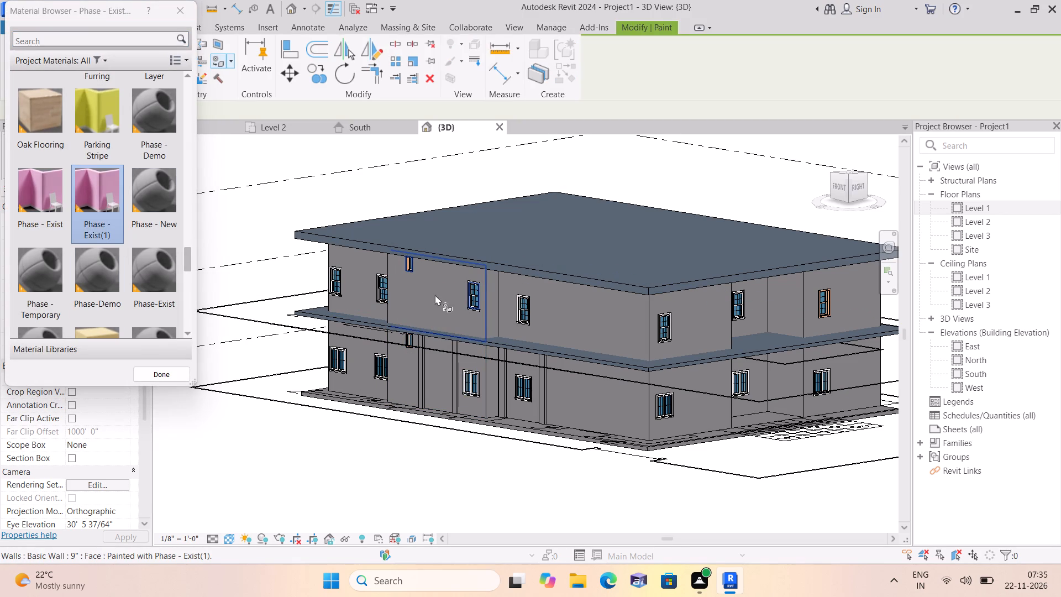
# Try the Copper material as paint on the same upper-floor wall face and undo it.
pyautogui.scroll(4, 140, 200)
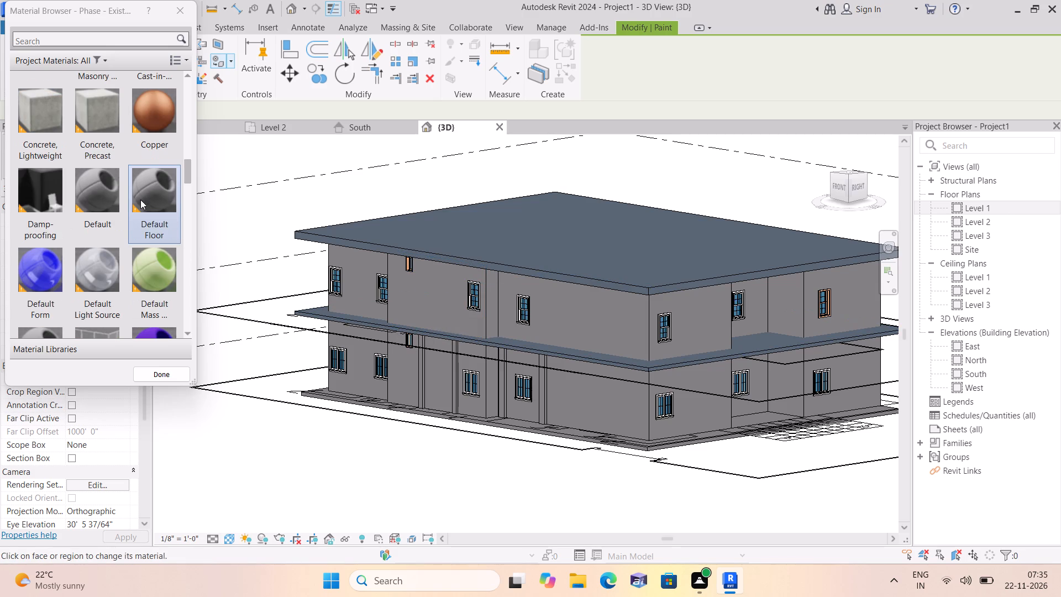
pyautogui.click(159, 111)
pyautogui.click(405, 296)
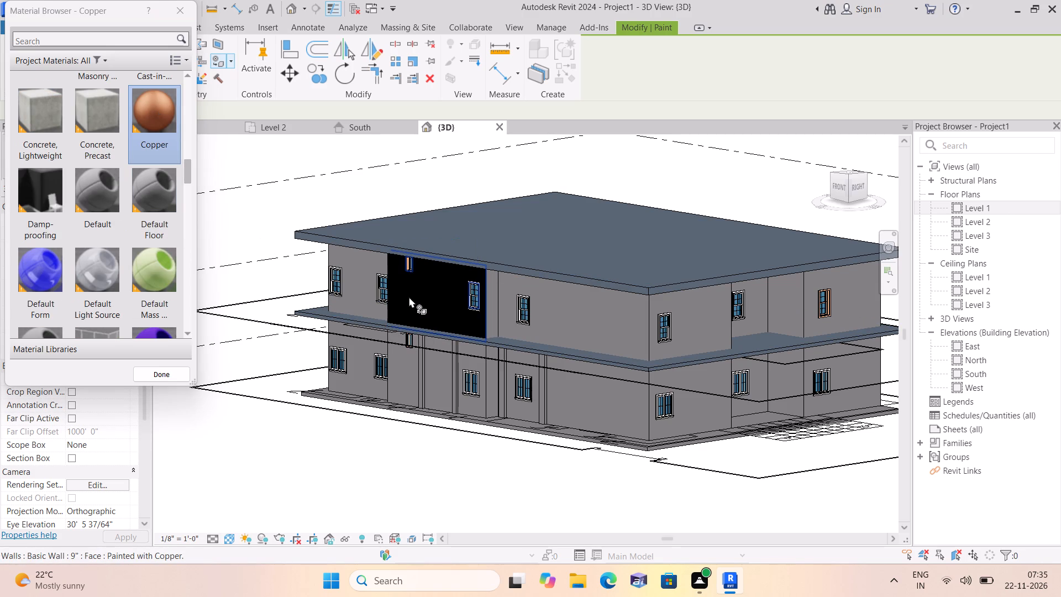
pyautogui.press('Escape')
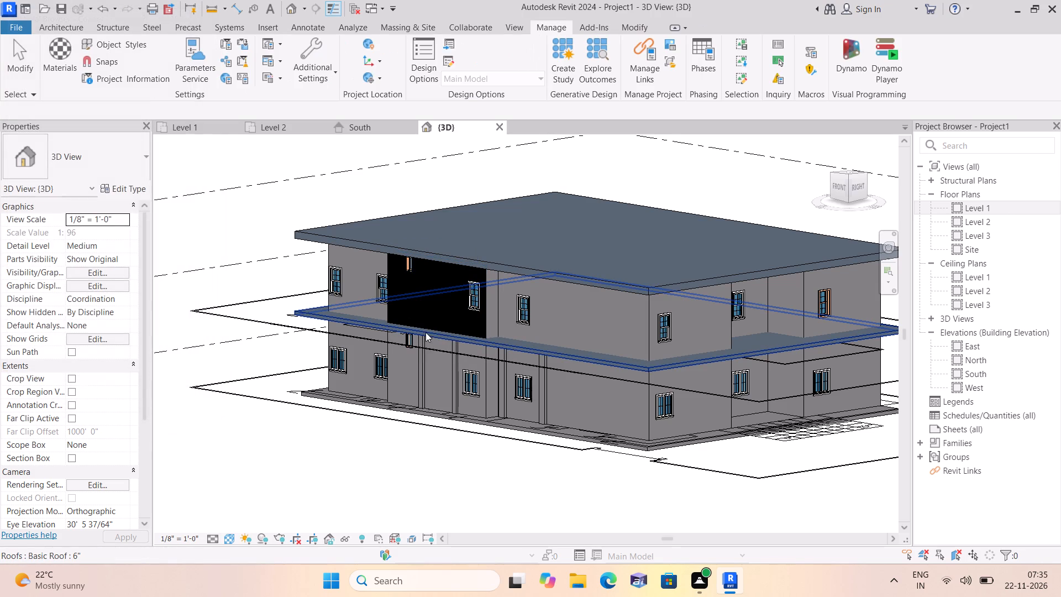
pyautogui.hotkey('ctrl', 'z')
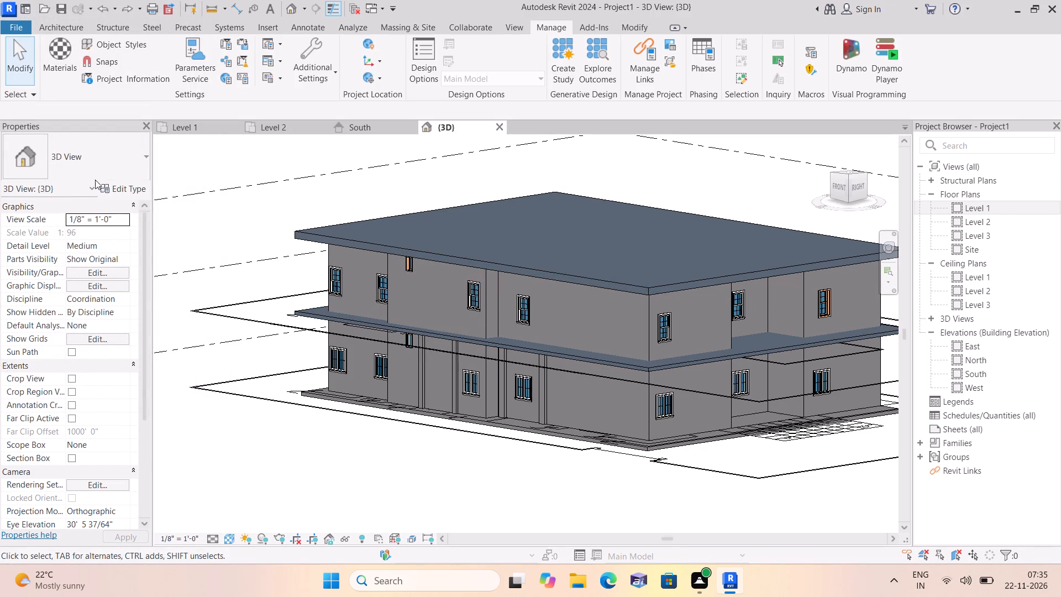
# Browse the project materials offered by the Paint tool, including the material list's display options.
pyautogui.write('pt')
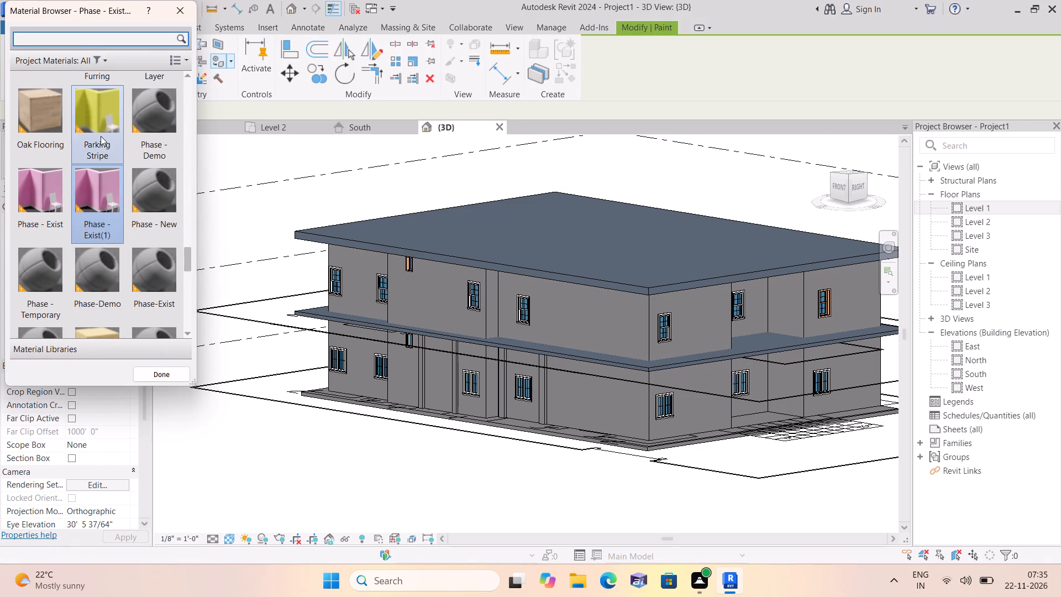
pyautogui.scroll(2, 101, 136)
pyautogui.scroll(-6, 101, 136)
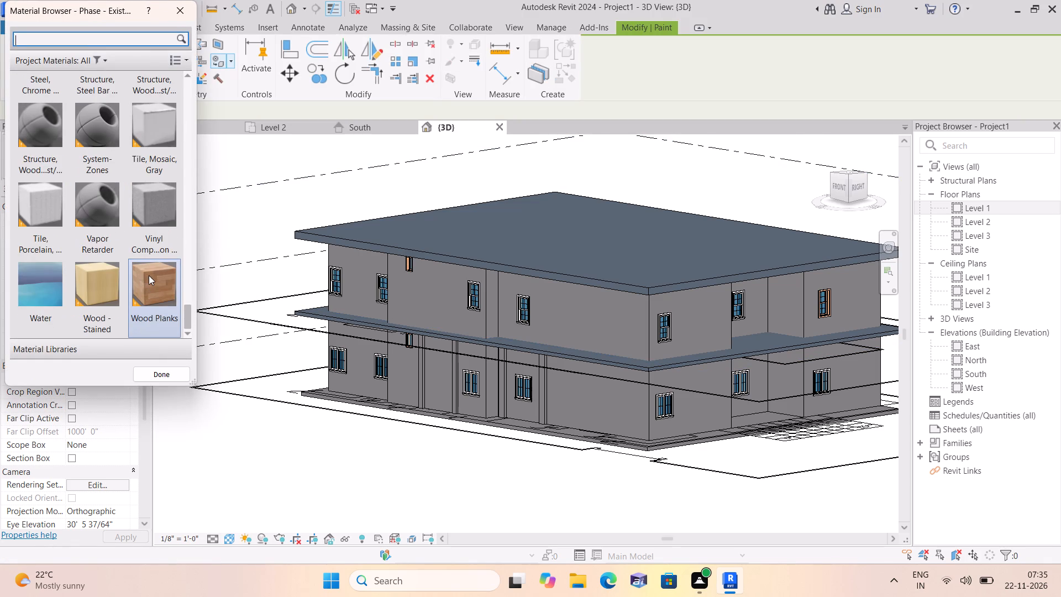
pyautogui.scroll(-3, 149, 275)
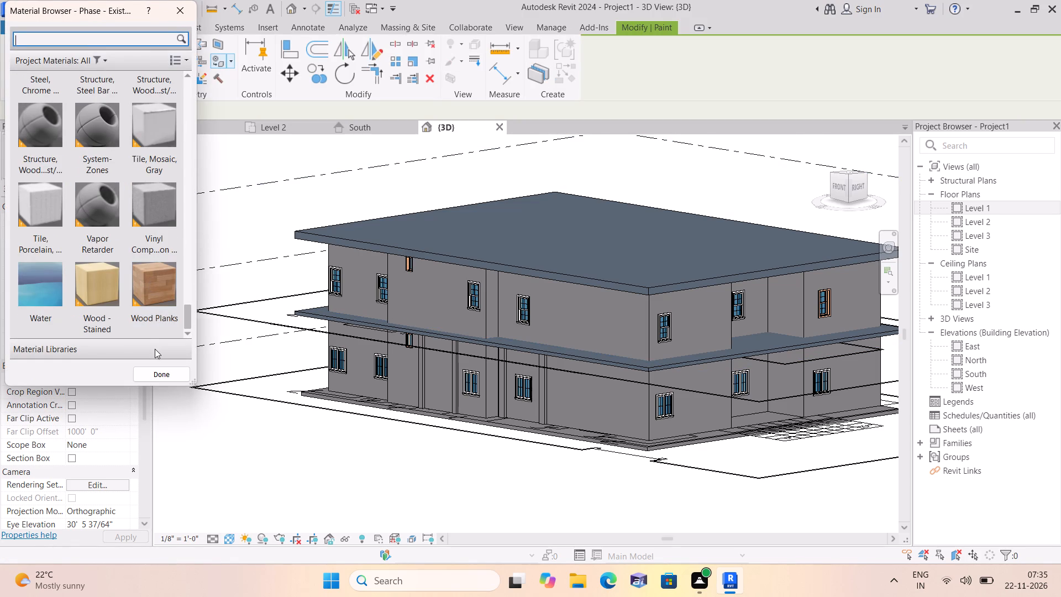
pyautogui.click(188, 332)
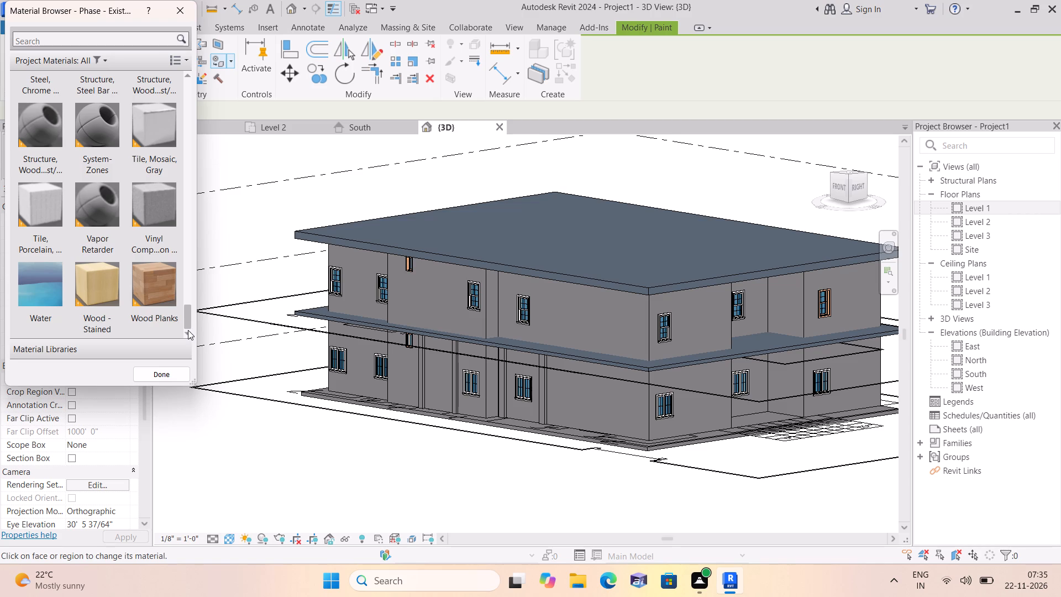
pyautogui.click(186, 332)
pyautogui.scroll(-4, 158, 195)
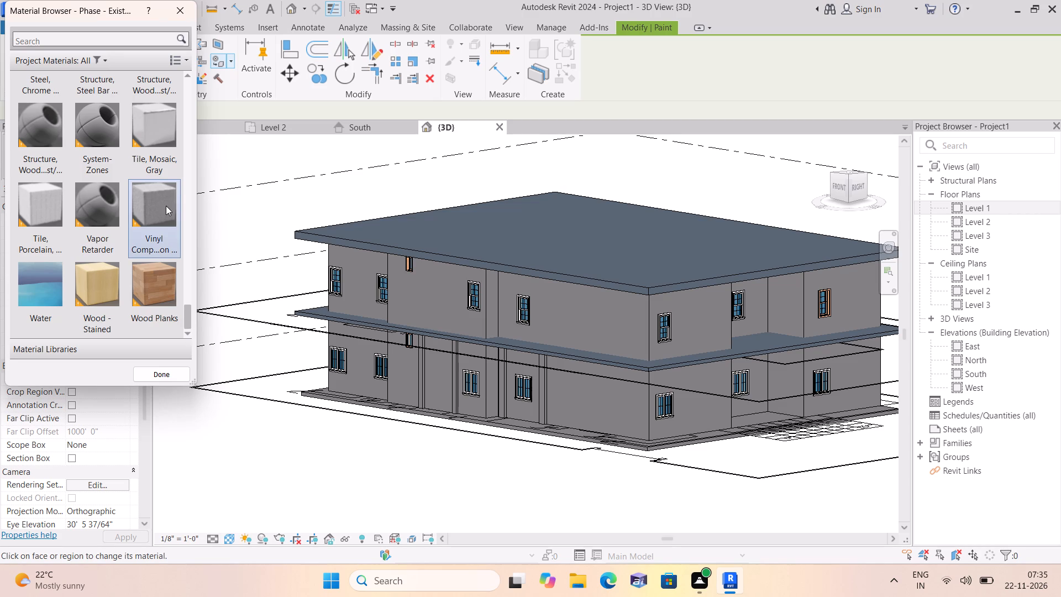
pyautogui.scroll(5, 166, 206)
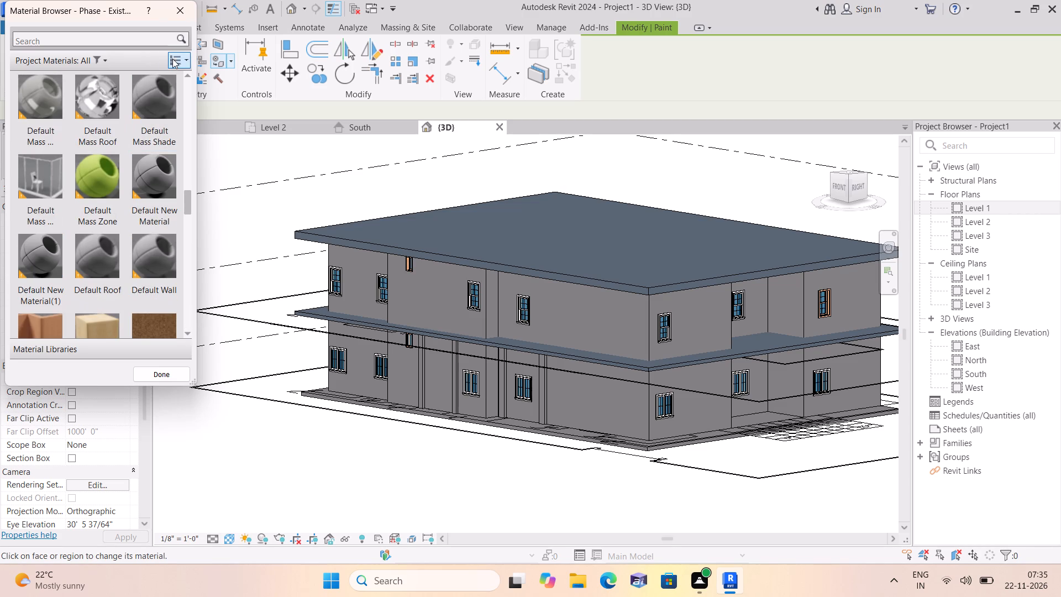
pyautogui.click(178, 59)
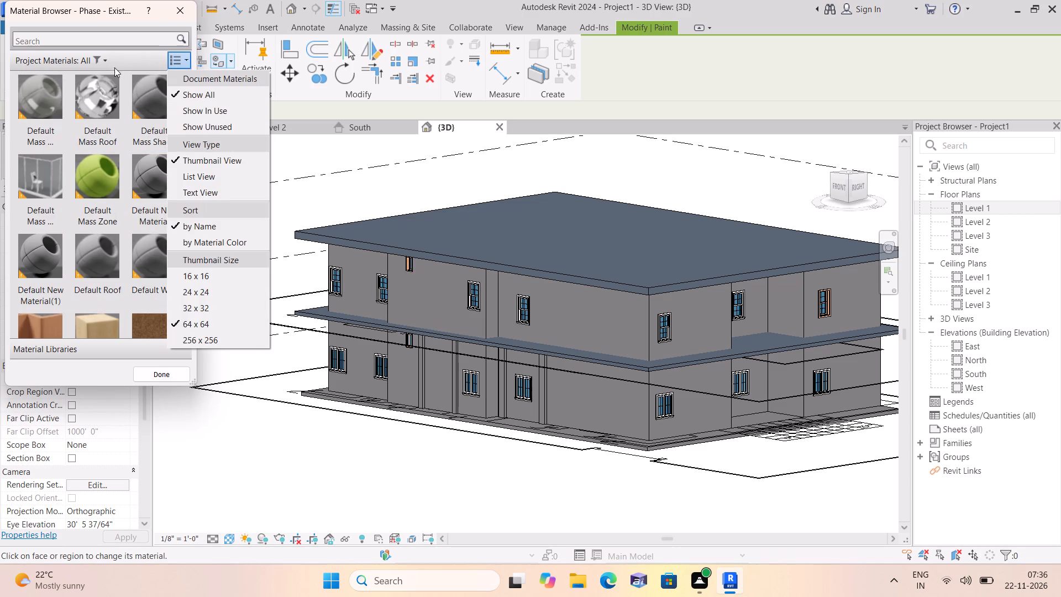
pyautogui.click(109, 64)
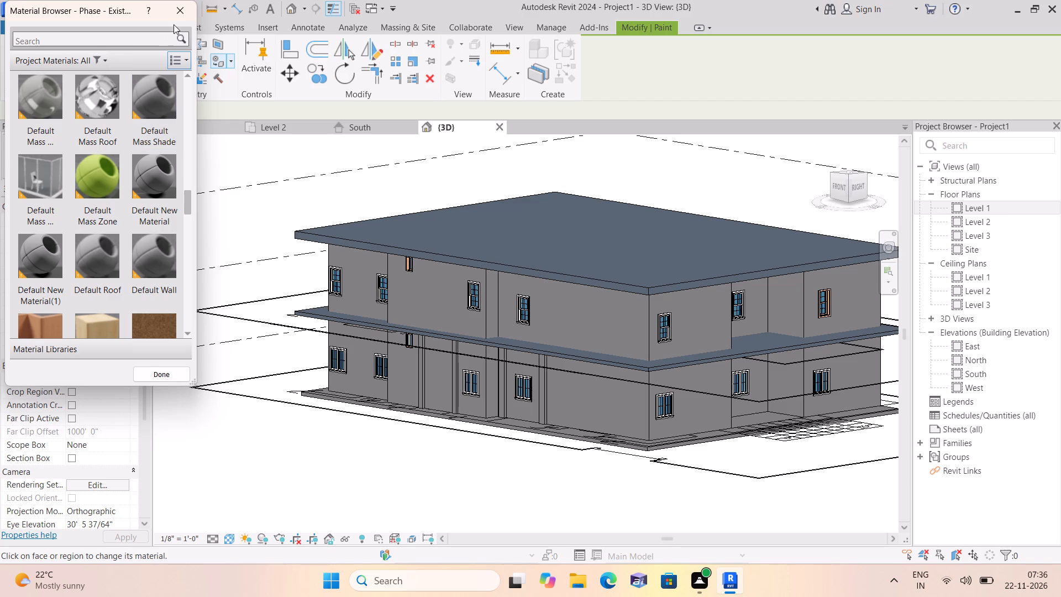
pyautogui.click(91, 42)
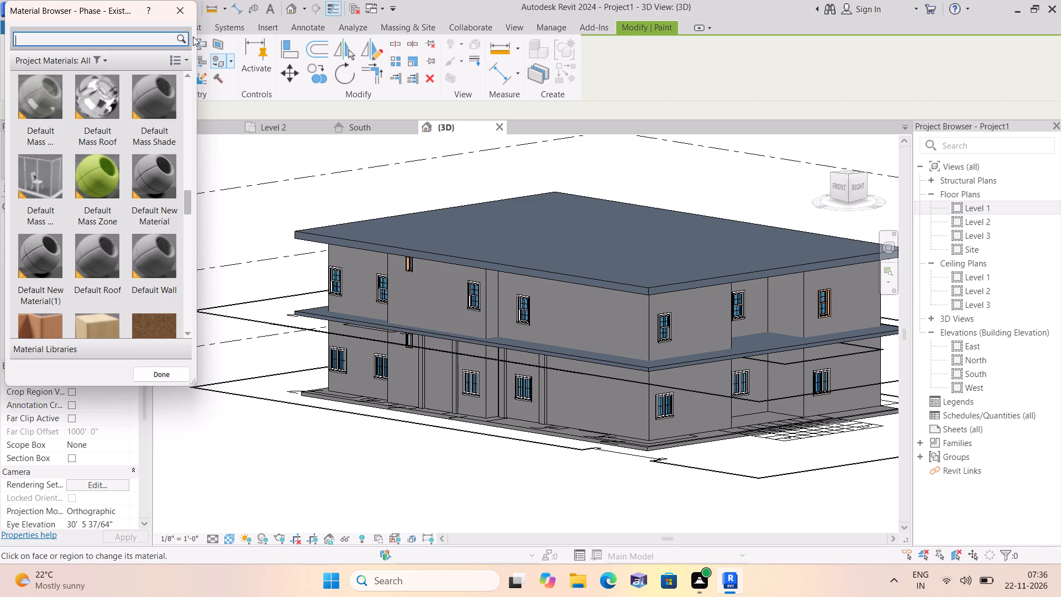
pyautogui.click(177, 14)
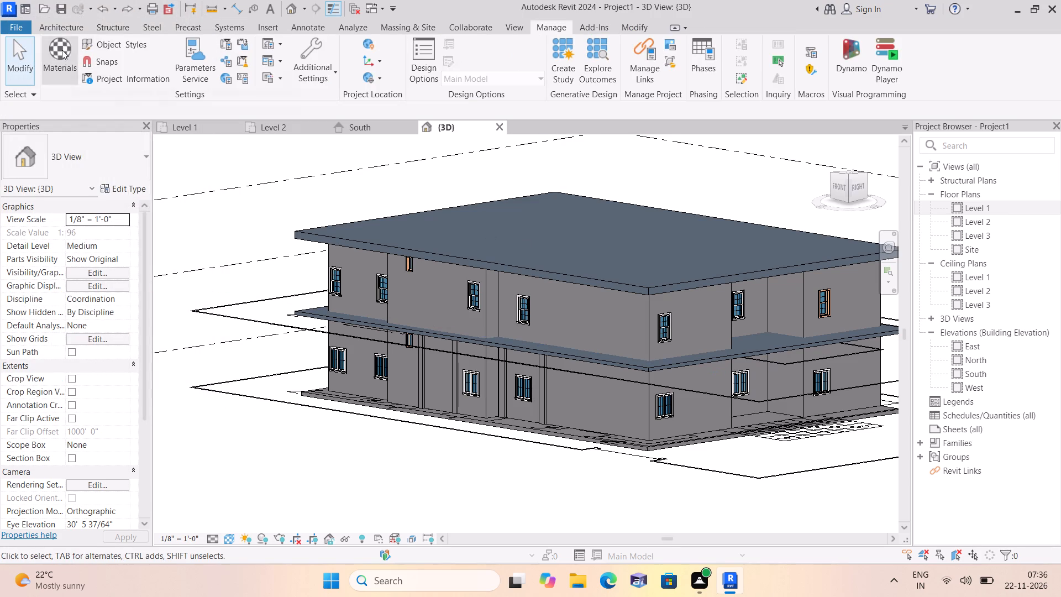
# Browse the Paint assets in the Appearance Library for a colour suited to the Phase - Exist material.
pyautogui.click(62, 50)
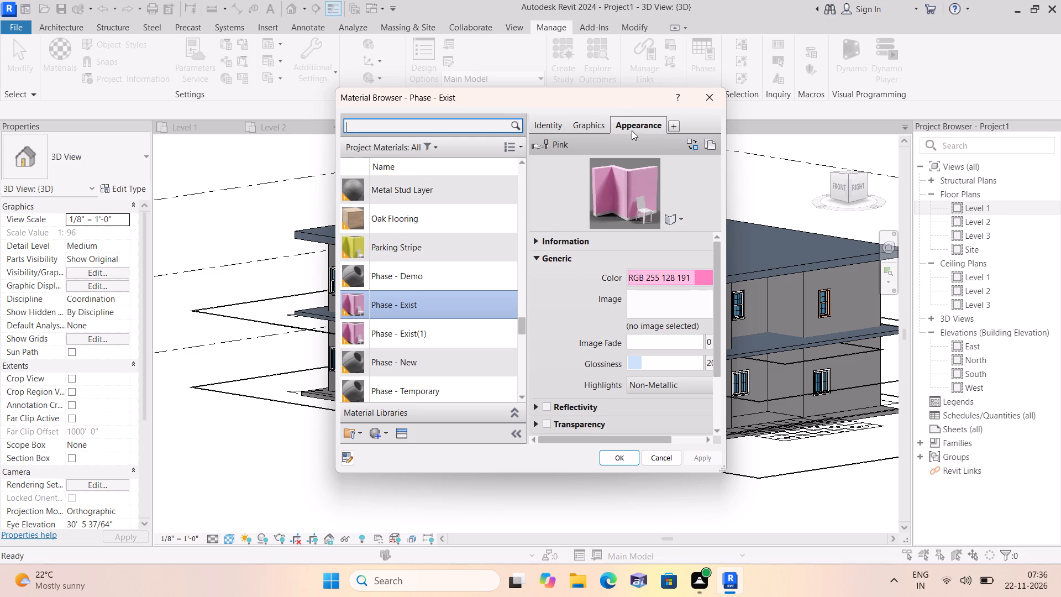
pyautogui.click(404, 433)
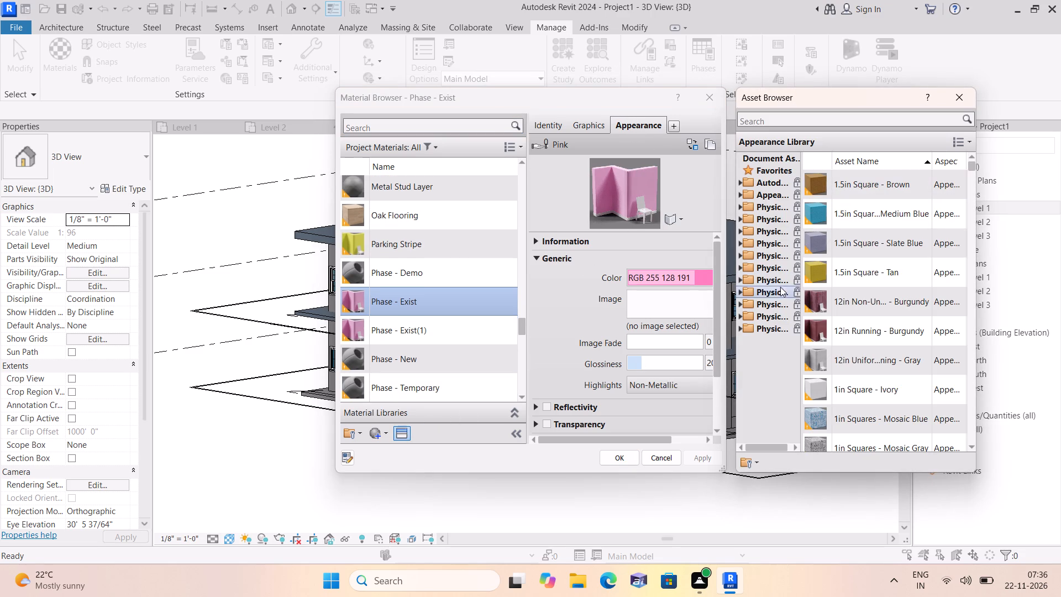
pyautogui.doubleClick(767, 192)
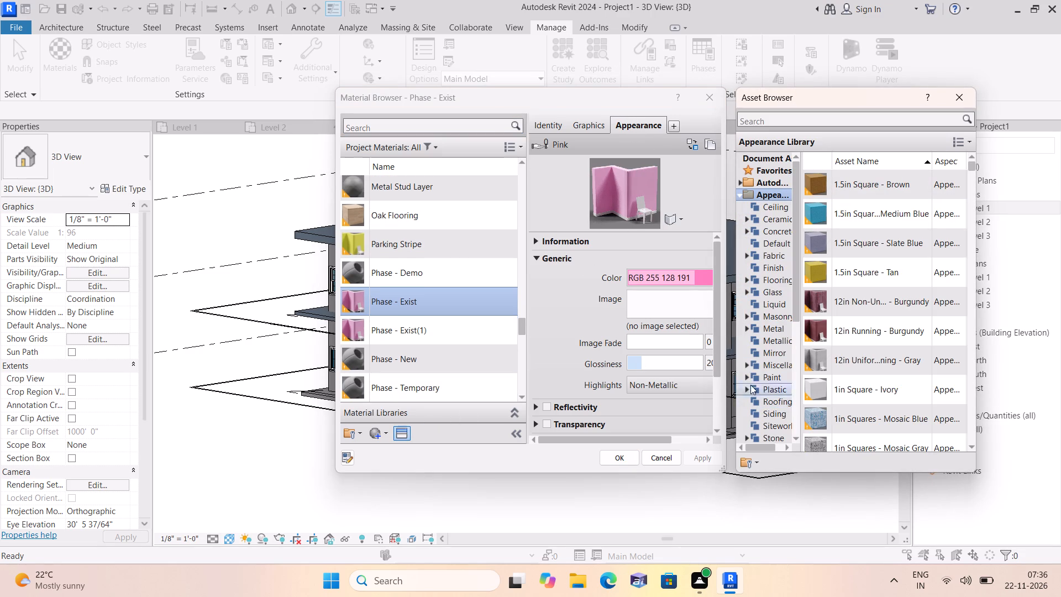
pyautogui.click(773, 378)
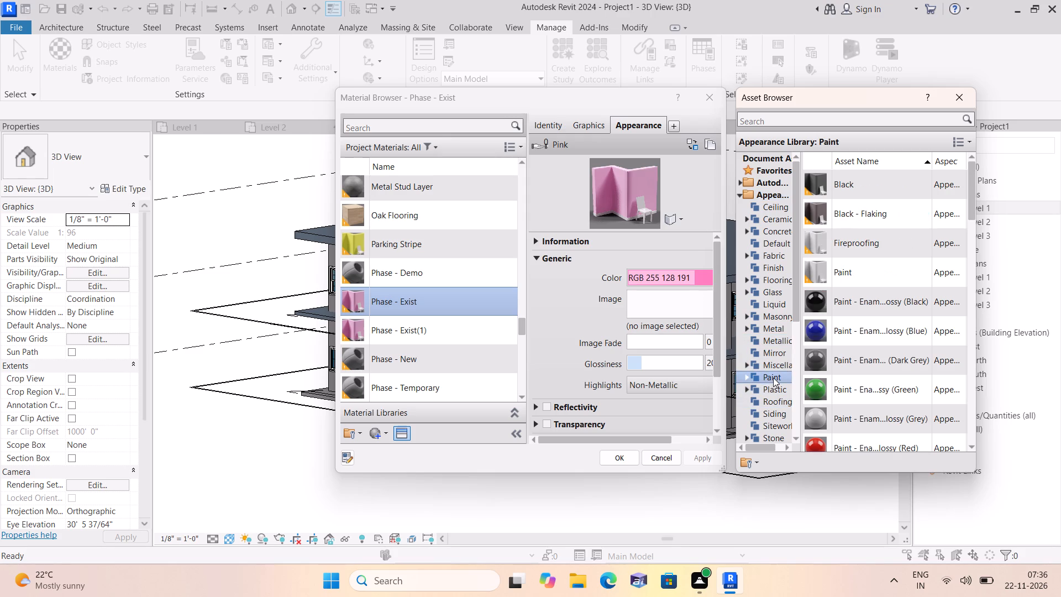
pyautogui.scroll(-5, 861, 277)
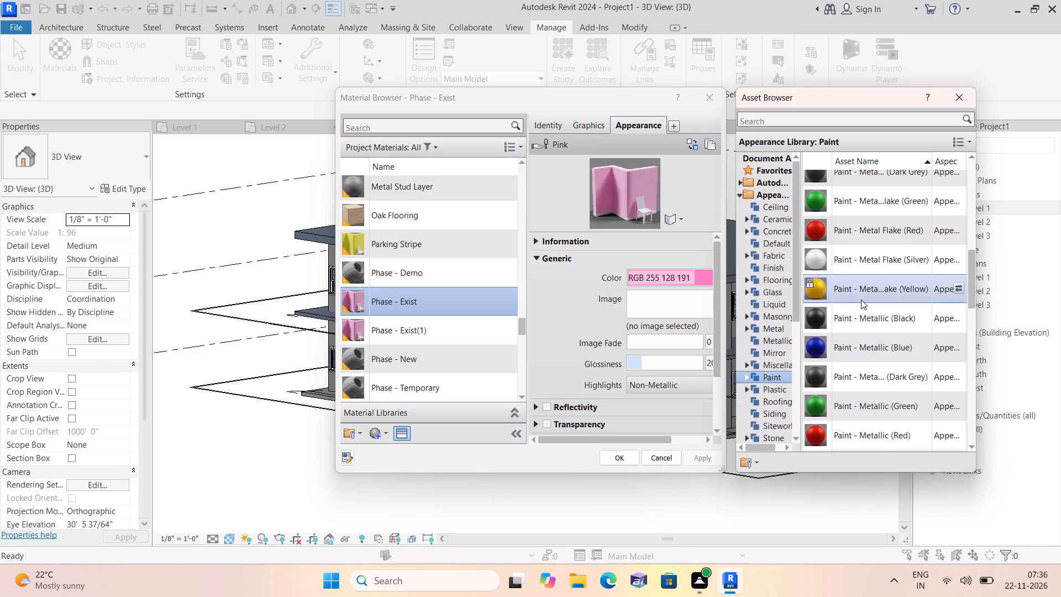
pyautogui.scroll(-3, 861, 300)
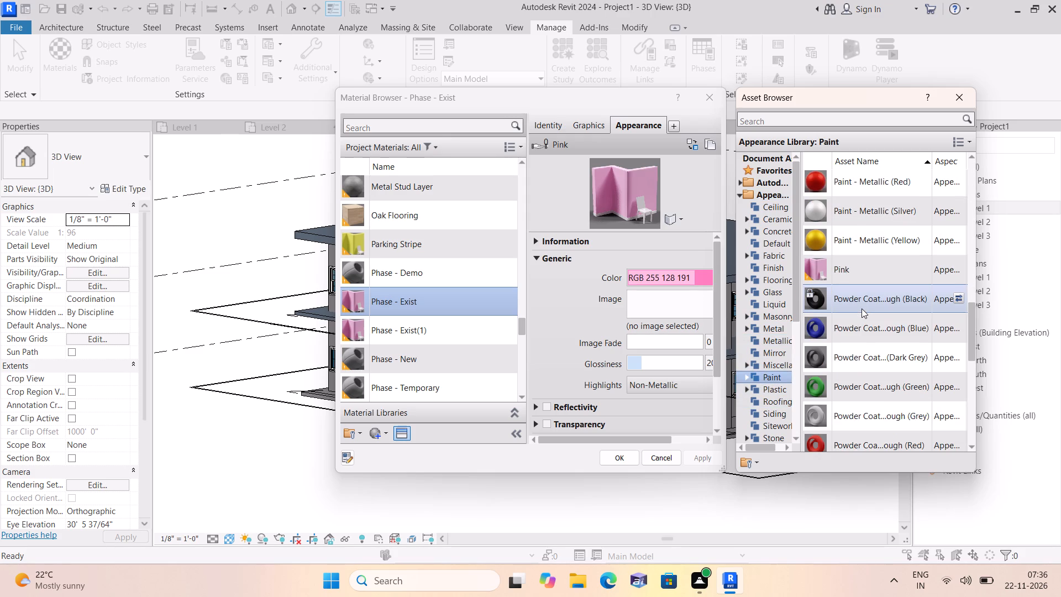
pyautogui.scroll(-4, 862, 308)
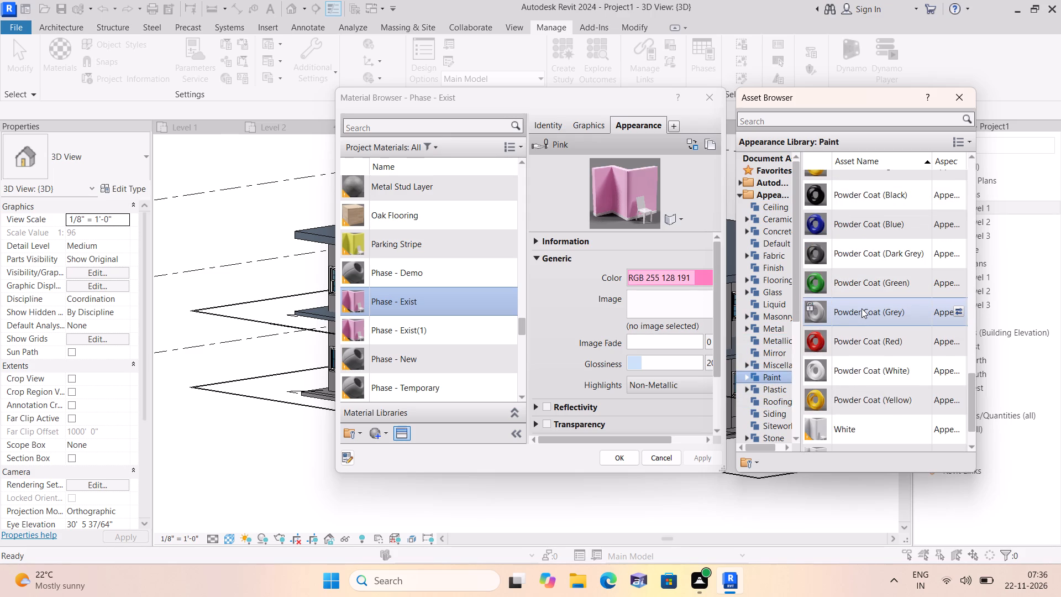
pyautogui.scroll(-2, 862, 308)
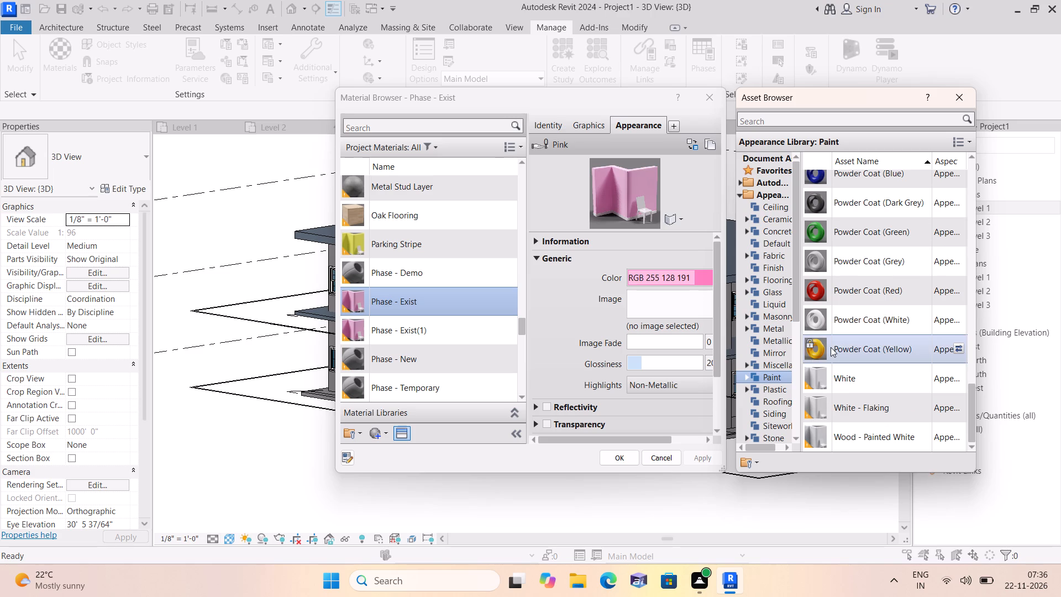
pyautogui.scroll(-2, 817, 349)
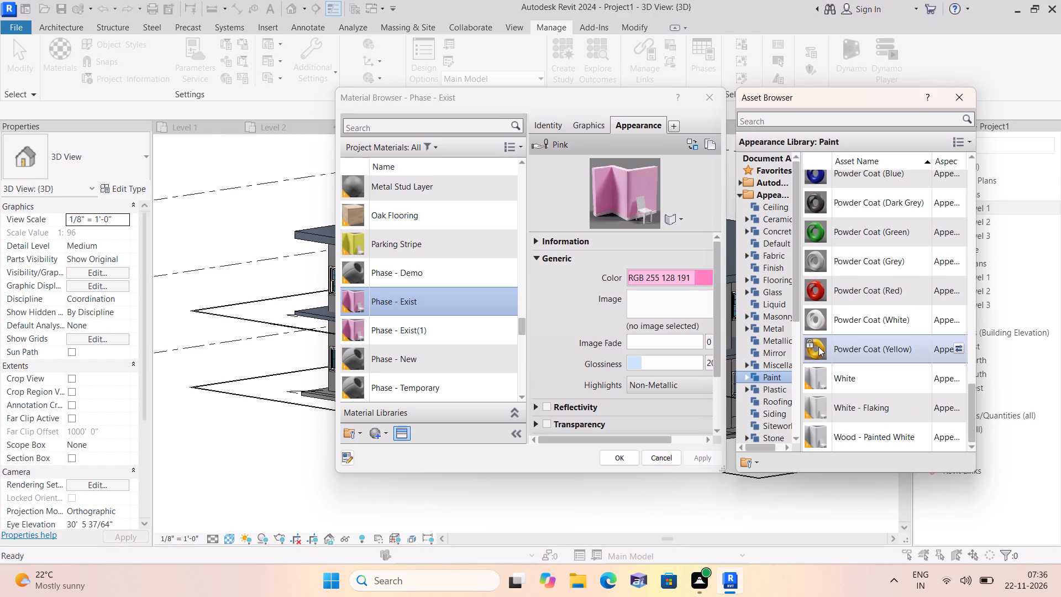
pyautogui.click(819, 347)
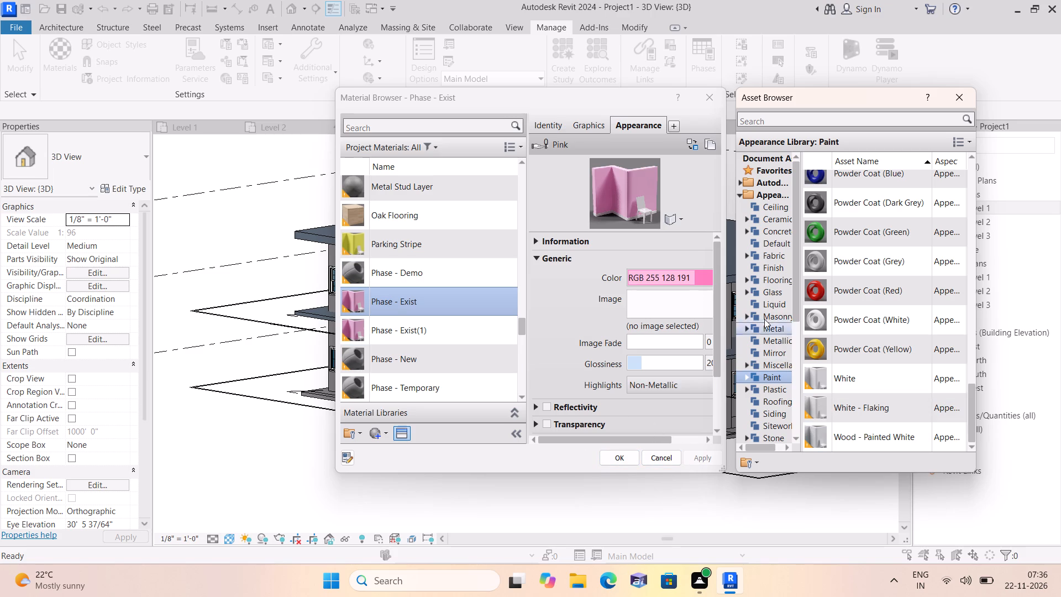
# Look through the Powder Coat Rough paint assets and pick out the yellow one.
pyautogui.doubleClick(773, 376)
pyautogui.scroll(-3, 782, 402)
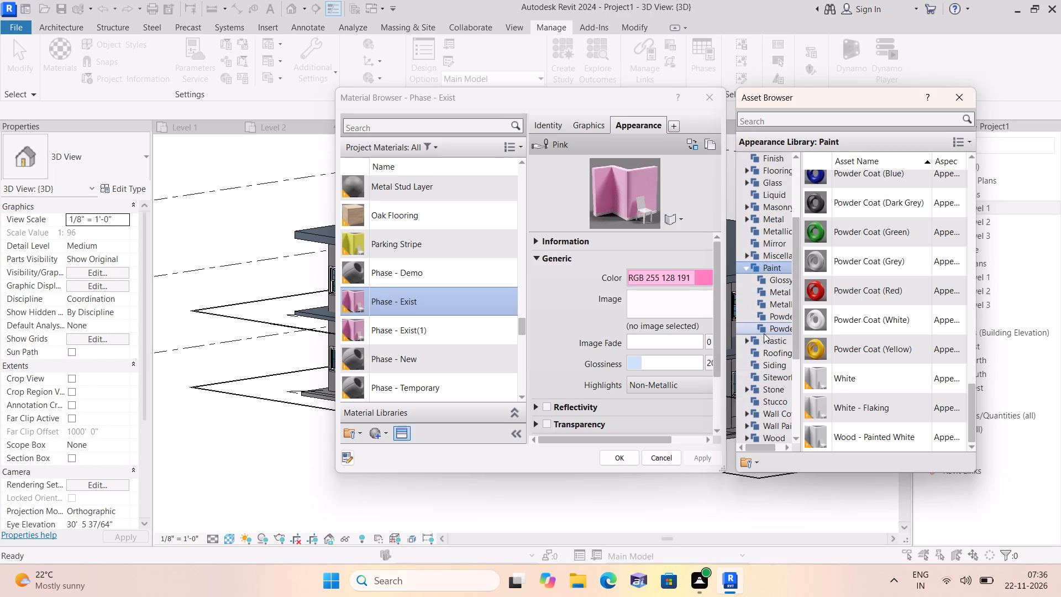
pyautogui.doubleClick(776, 317)
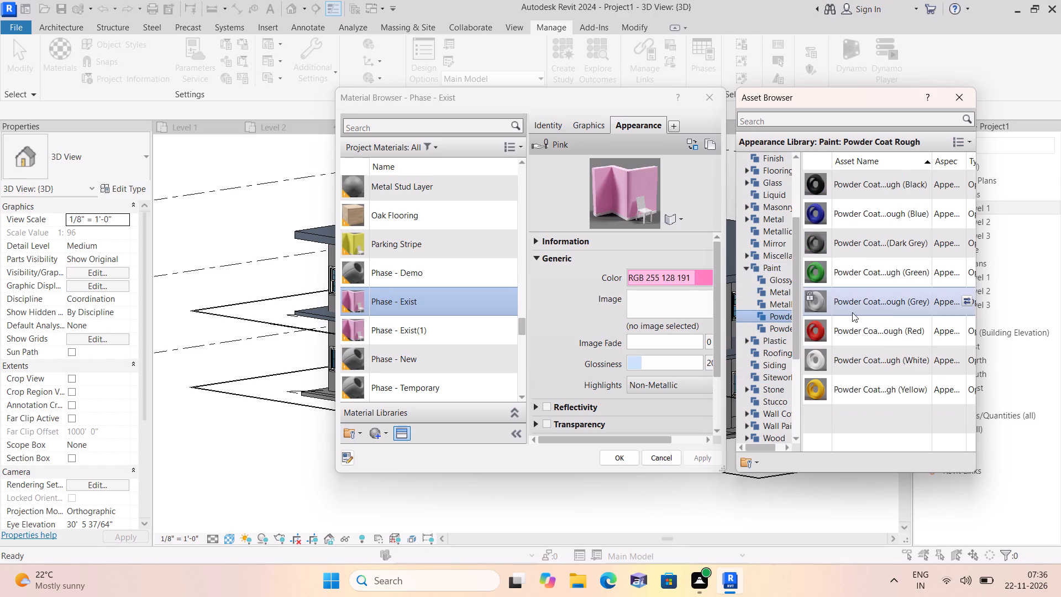
pyautogui.click(824, 390)
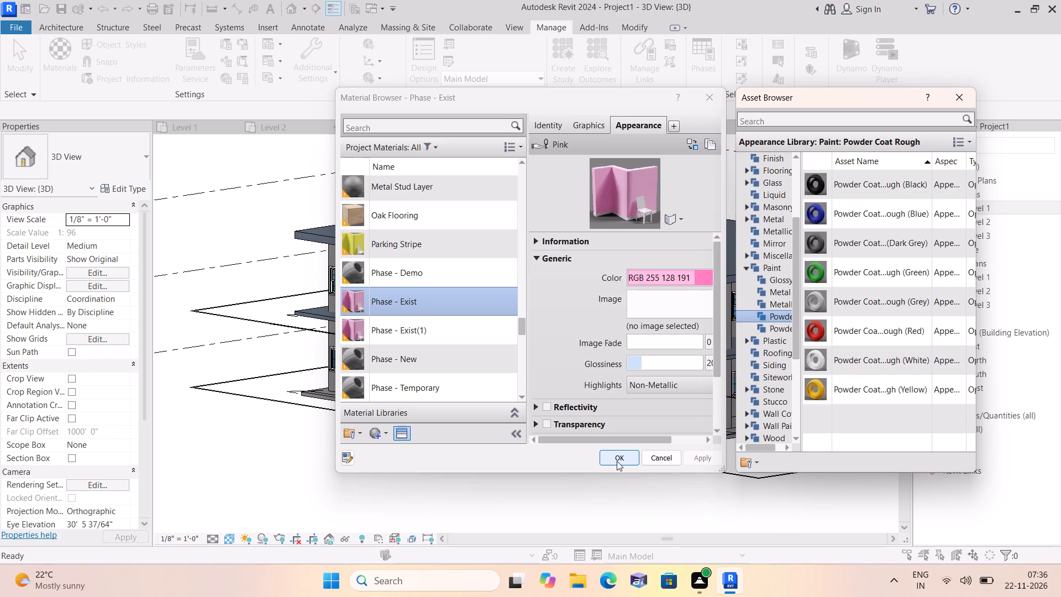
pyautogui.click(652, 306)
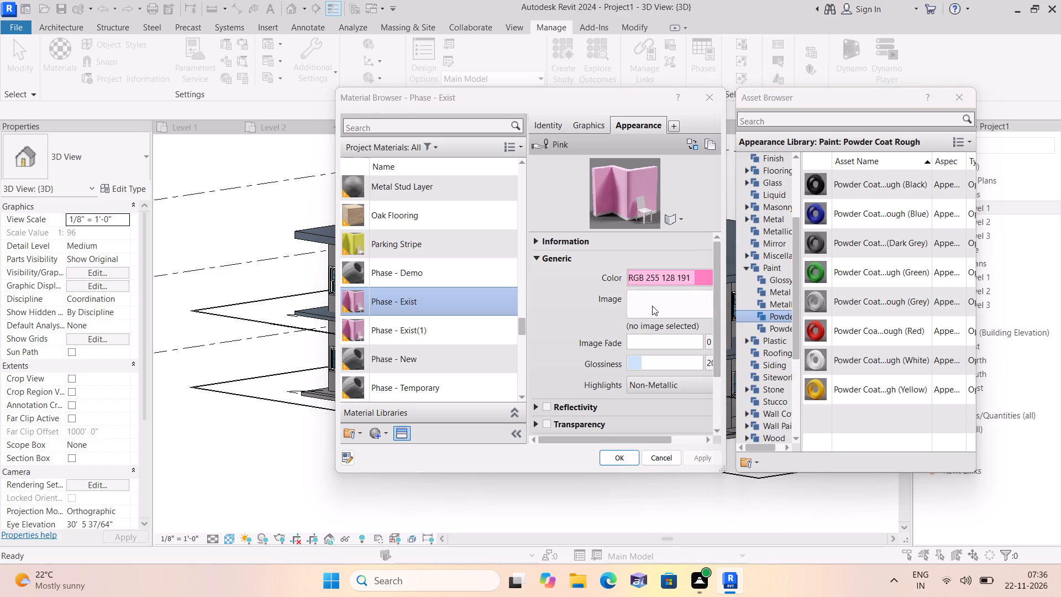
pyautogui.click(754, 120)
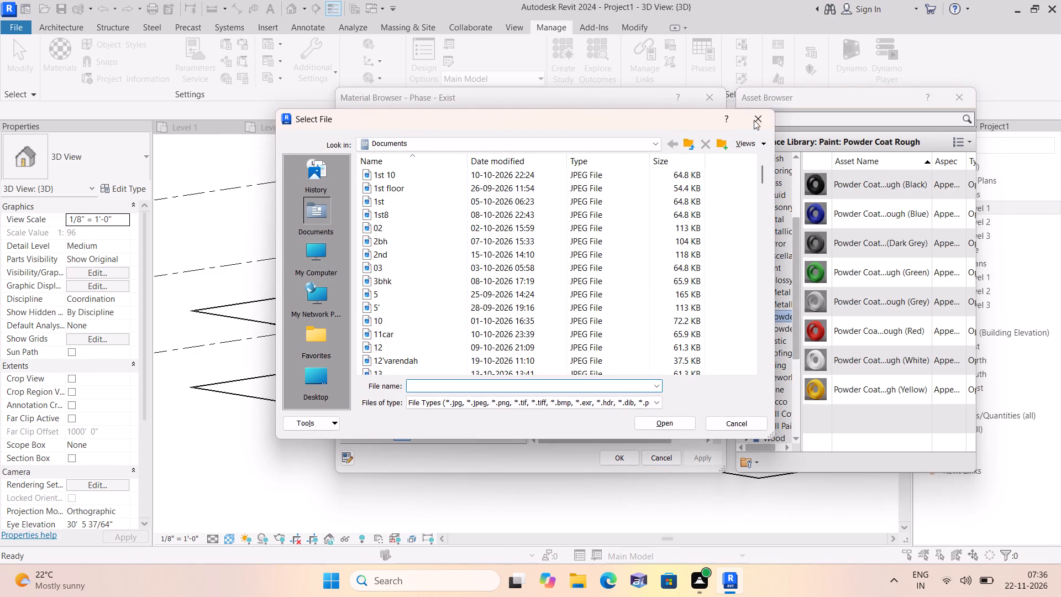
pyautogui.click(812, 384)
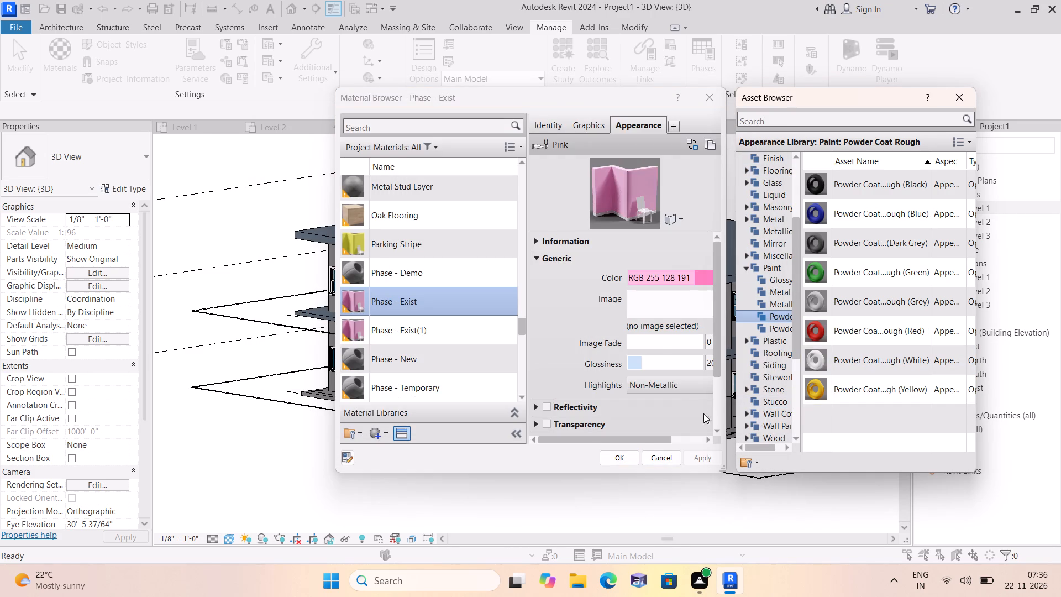
# Set the Phase - Exist material's appearance colour to purple RGB 128 0 128 and apply it.
pyautogui.click(653, 275)
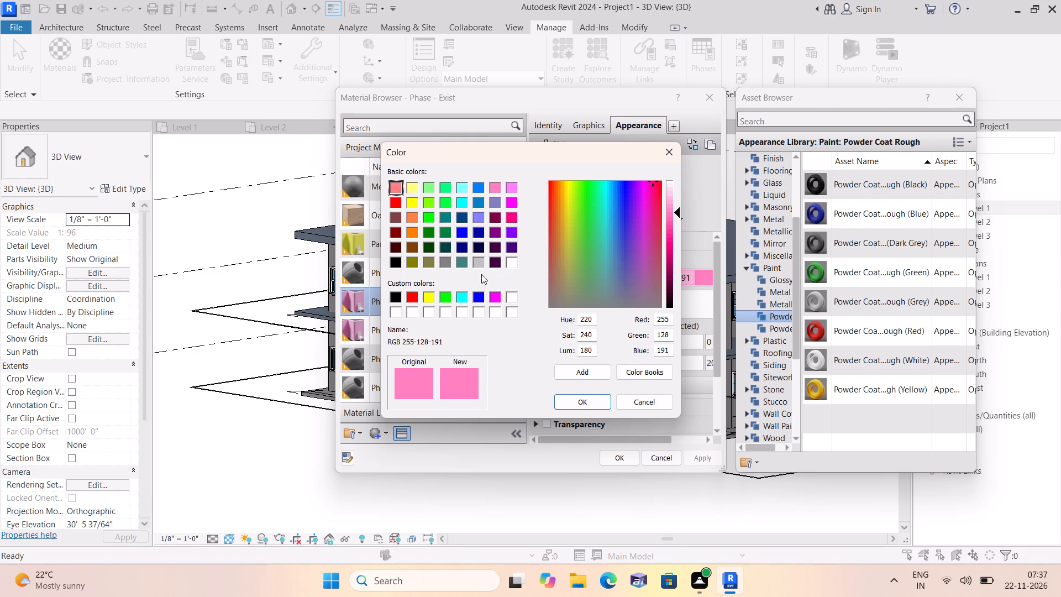
pyautogui.scroll(-4, 451, 241)
pyautogui.click(413, 248)
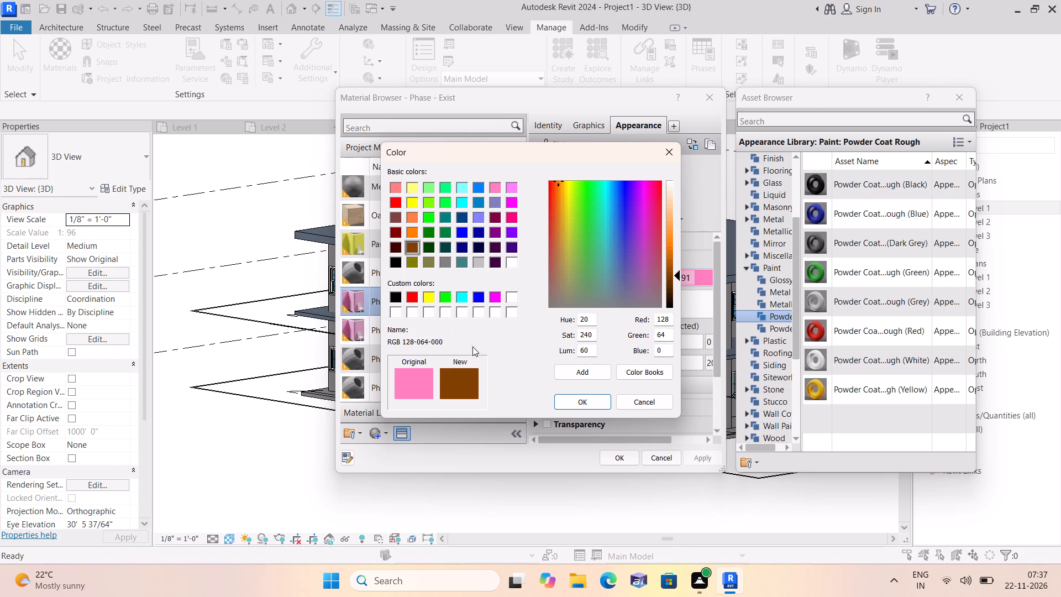
pyautogui.click(497, 230)
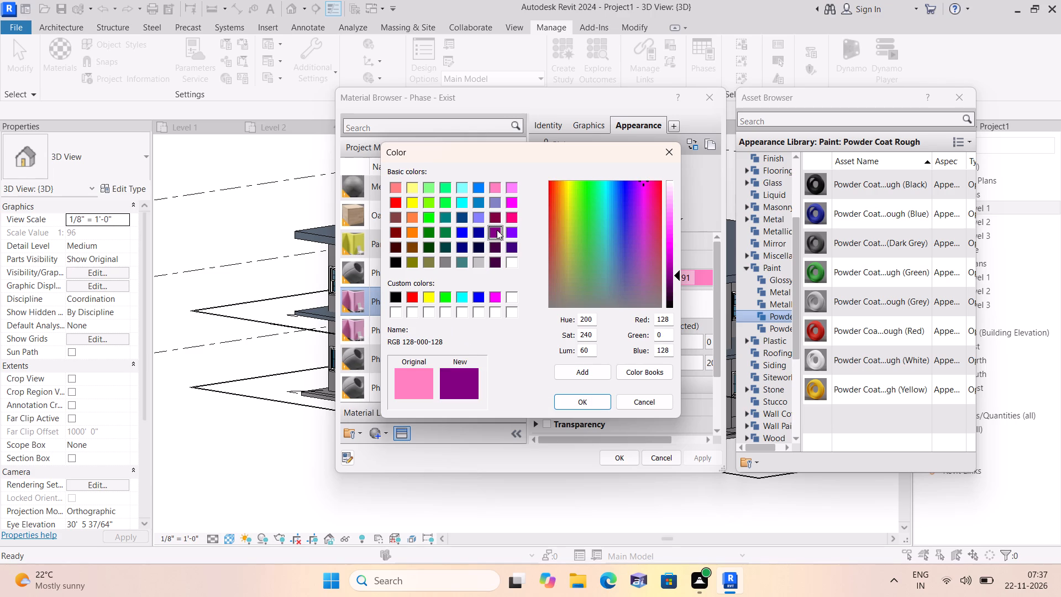
pyautogui.click(581, 402)
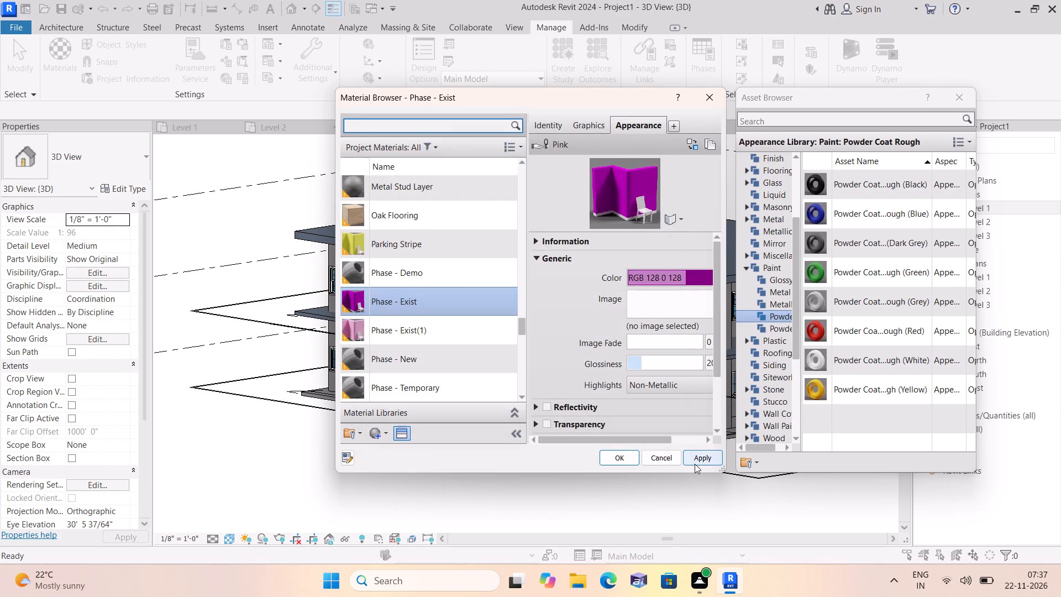
pyautogui.click(694, 459)
pyautogui.click(624, 458)
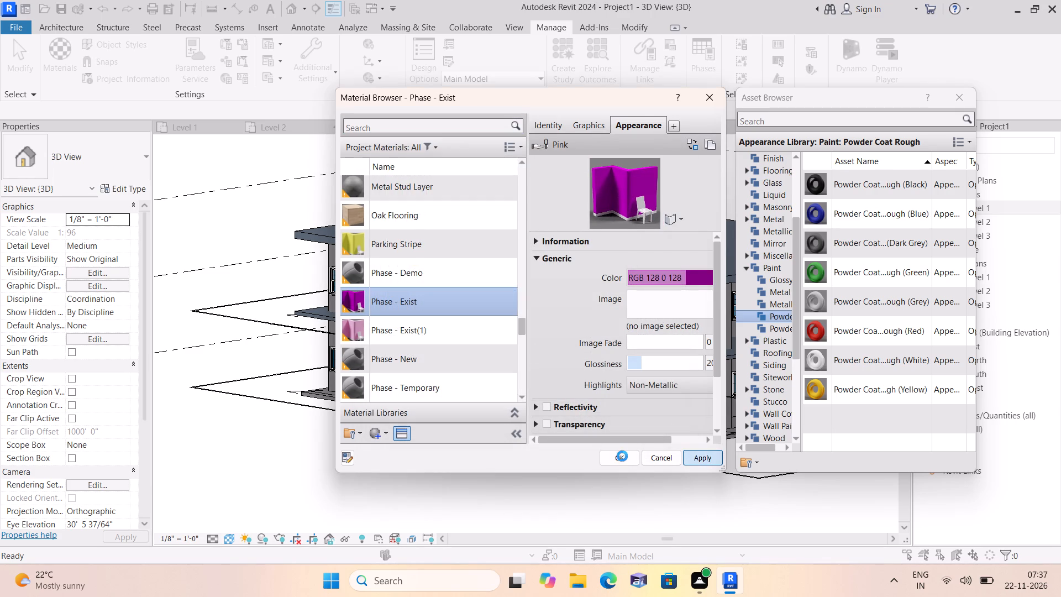
pyautogui.click(608, 327)
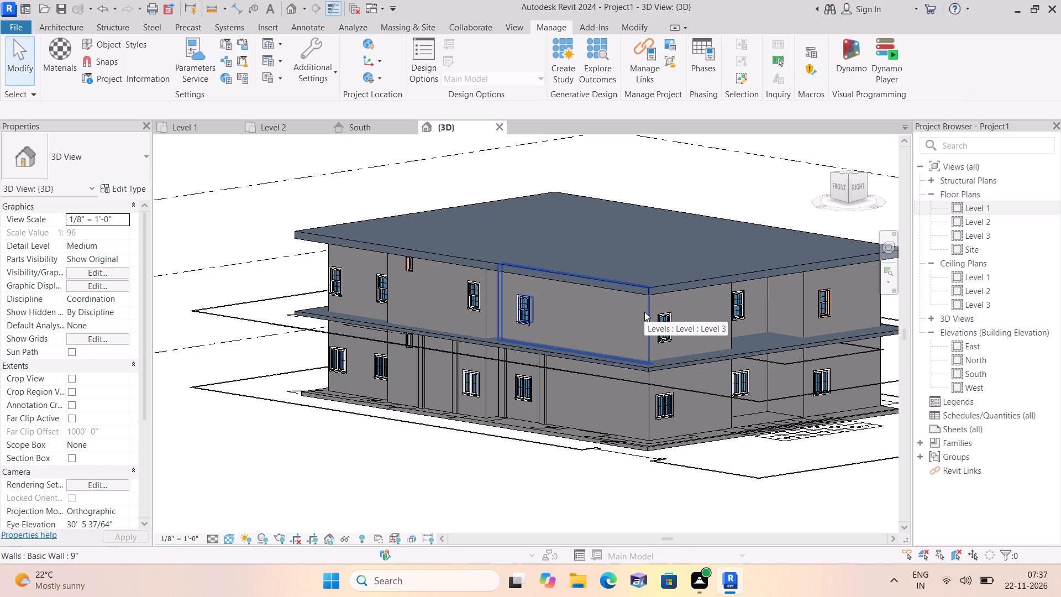
# Examine the properties of the 3D view and of the front upper-floor wall at the recess beside the small high window.
pyautogui.scroll(-3, 90, 232)
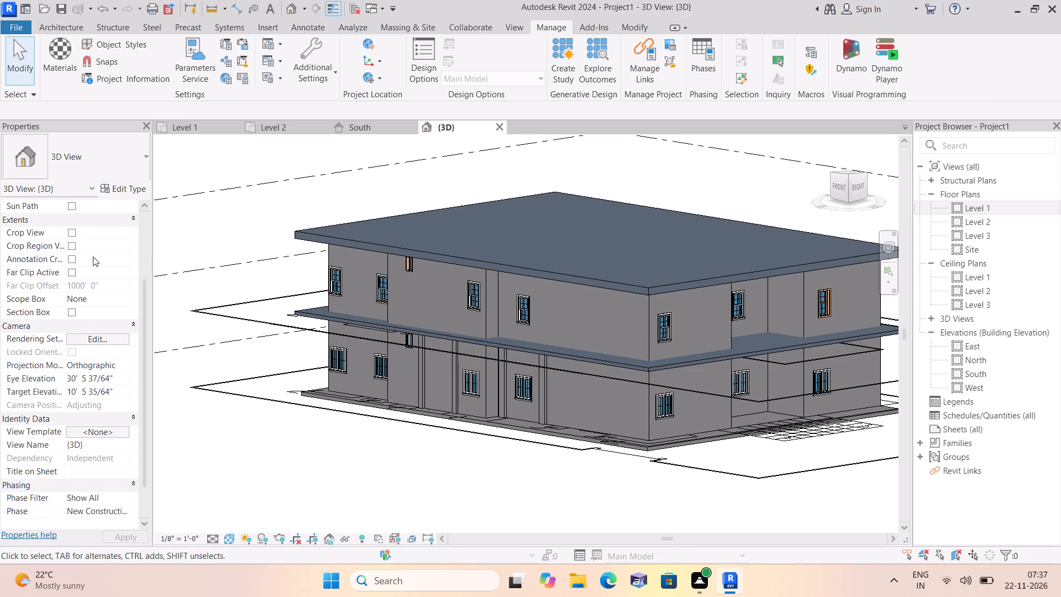
pyautogui.scroll(-6, 93, 256)
pyautogui.scroll(4, 96, 264)
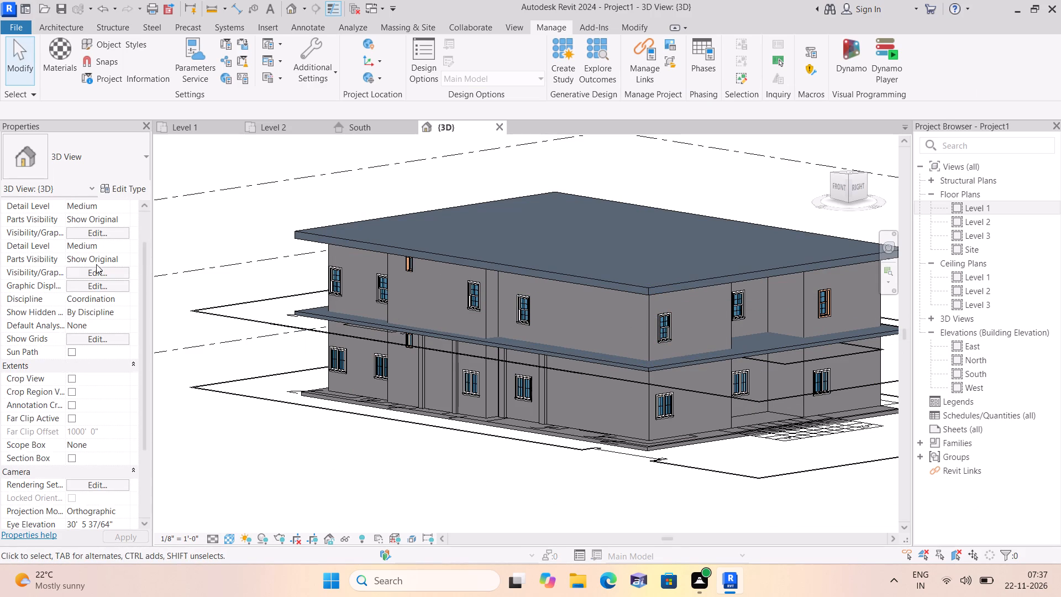
pyautogui.scroll(2, 96, 264)
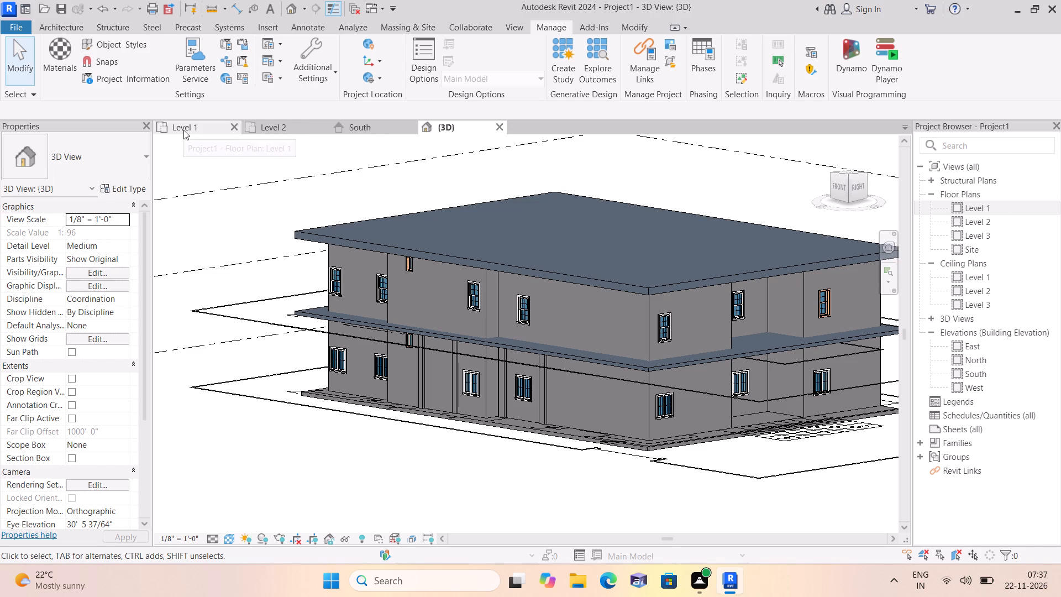
pyautogui.scroll(1, 189, 230)
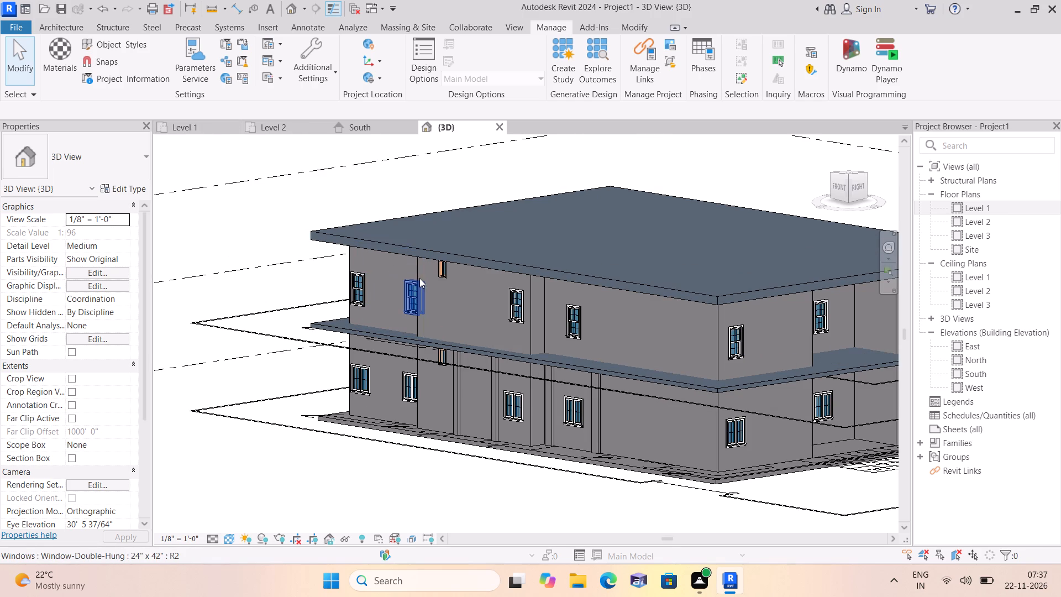
pyautogui.click(421, 278)
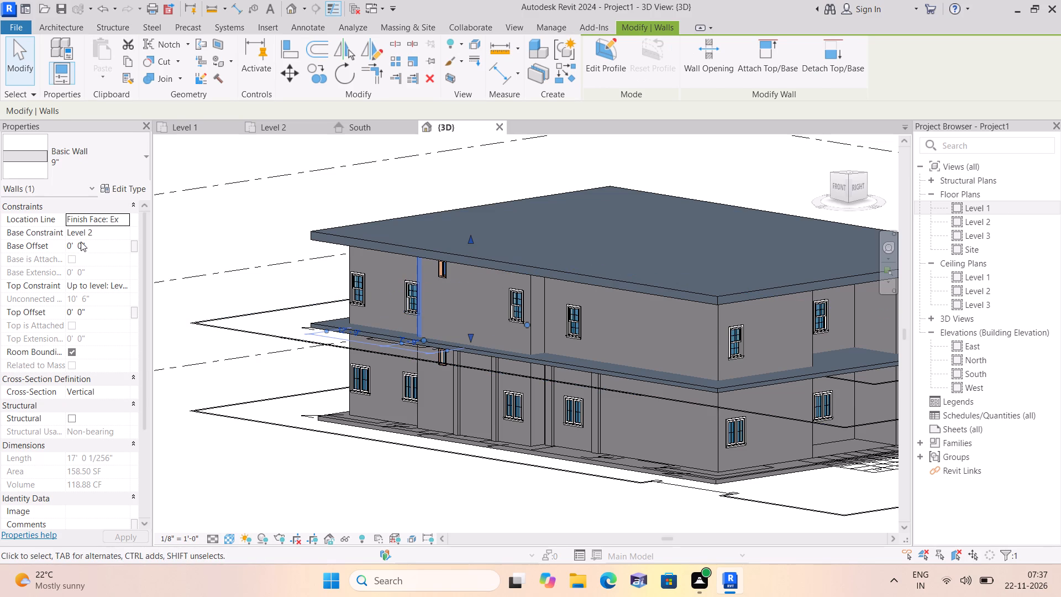
pyautogui.scroll(-3, 104, 365)
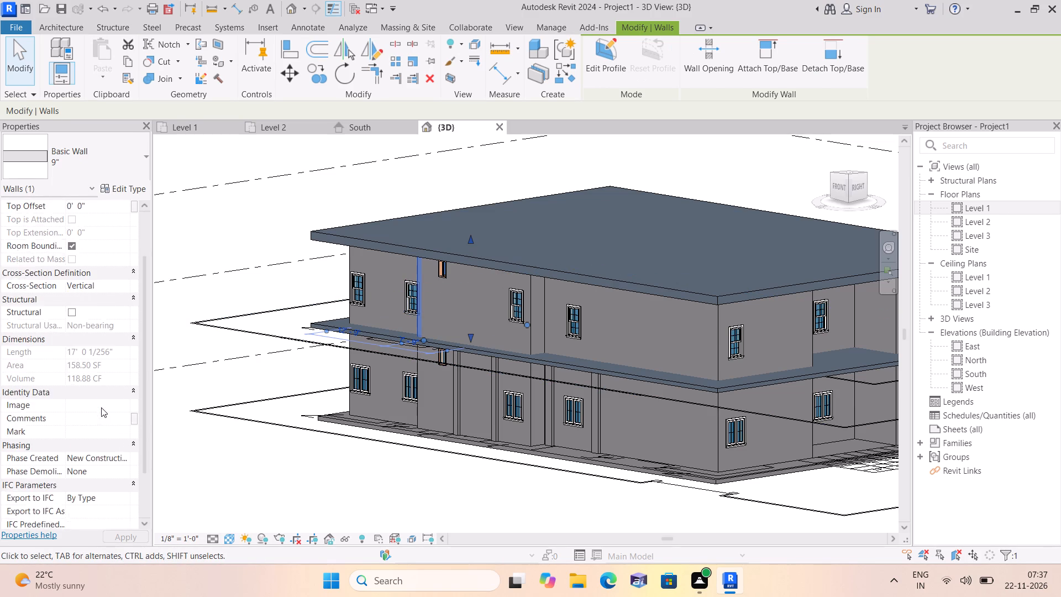
pyautogui.scroll(-4, 101, 407)
pyautogui.scroll(8, 103, 397)
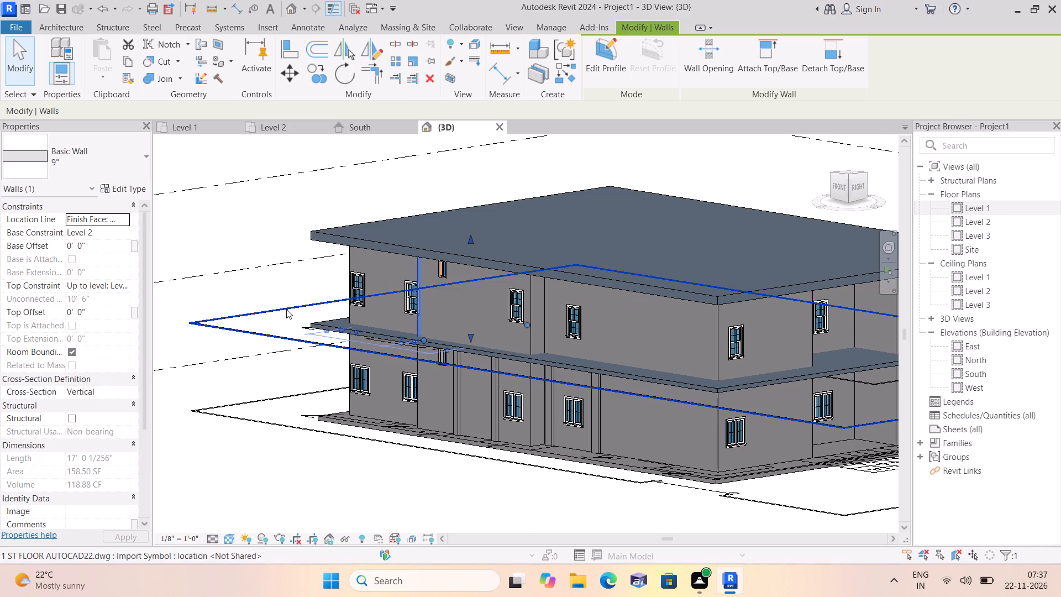
pyautogui.press('Escape')
pyautogui.press('Escape')
pyautogui.press('Escape')
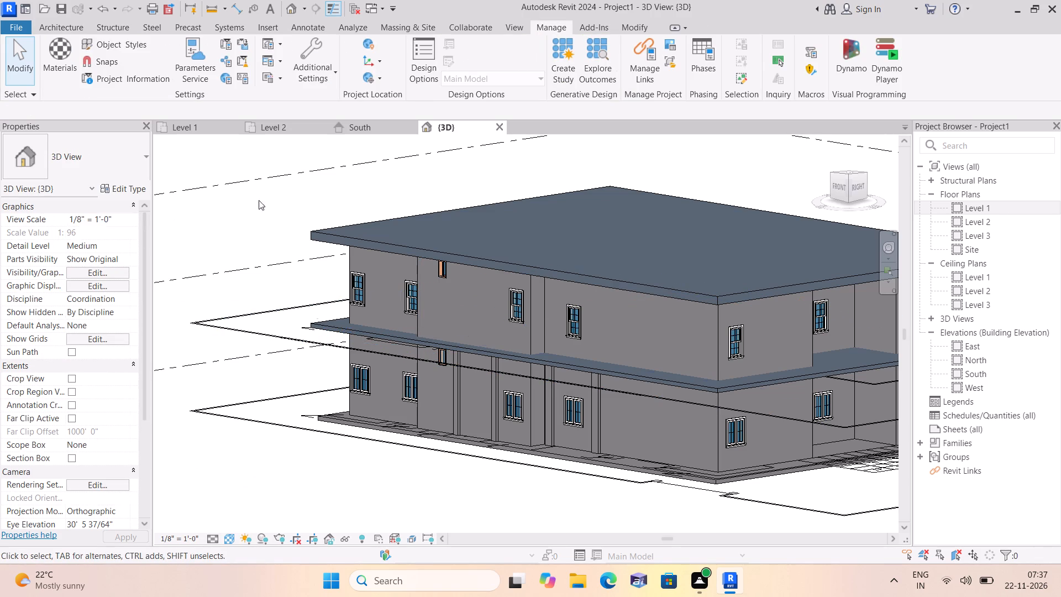
# Filter the project materials to Paint and inspect the Parking Stripe material's appearance, leaving its settings as they are.
pyautogui.click(55, 51)
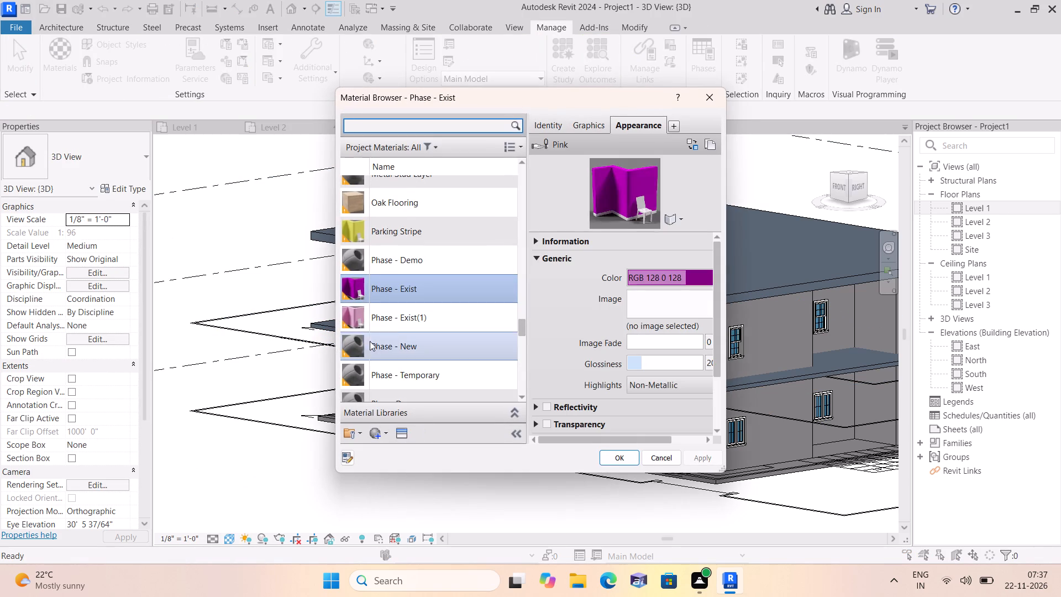
pyautogui.click(360, 284)
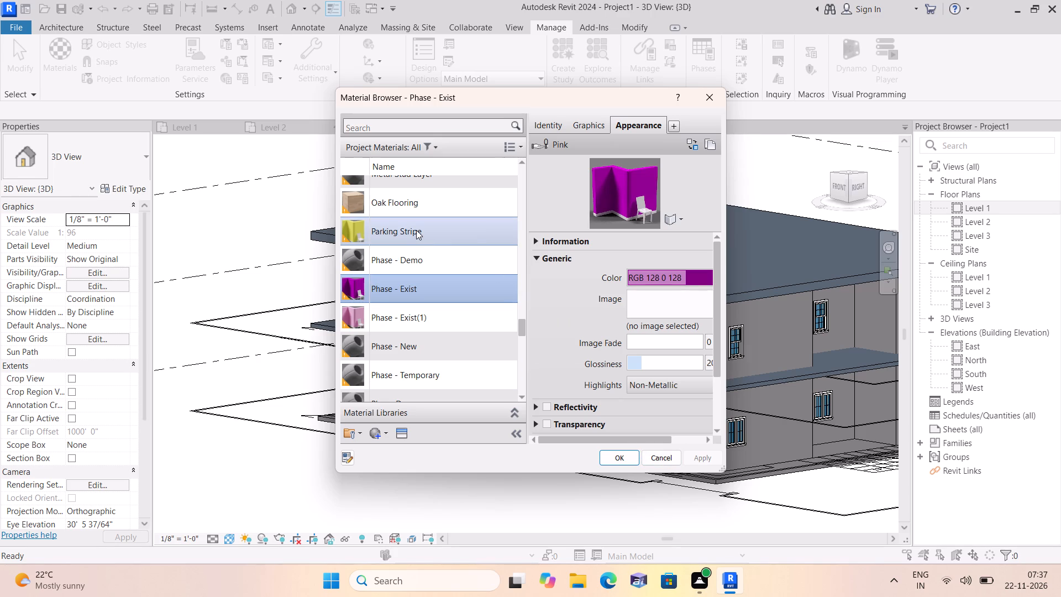
pyautogui.click(657, 339)
pyautogui.scroll(2, 639, 313)
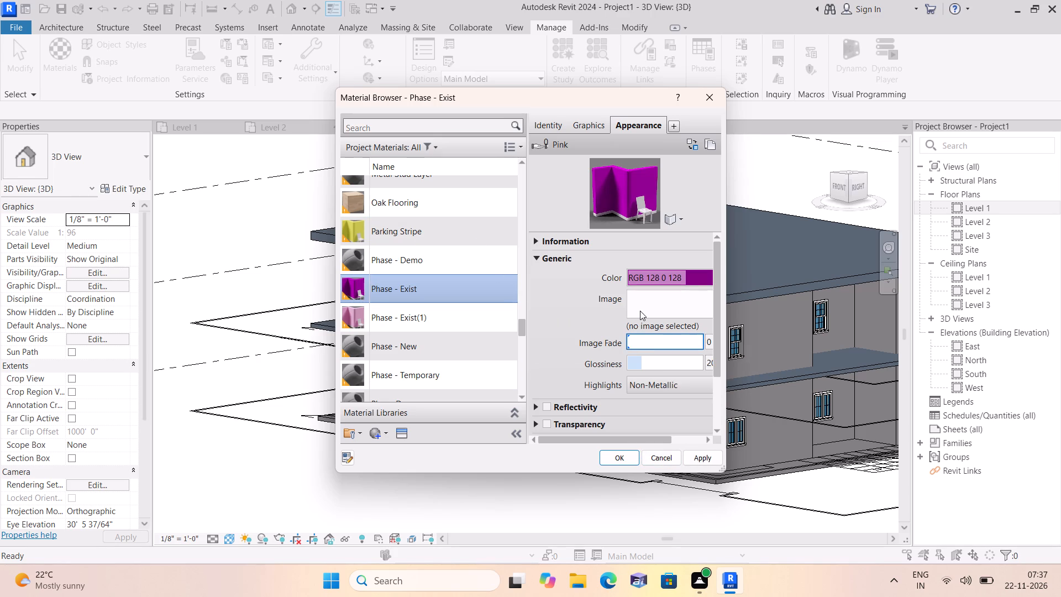
pyautogui.scroll(1, 640, 311)
pyautogui.click(434, 146)
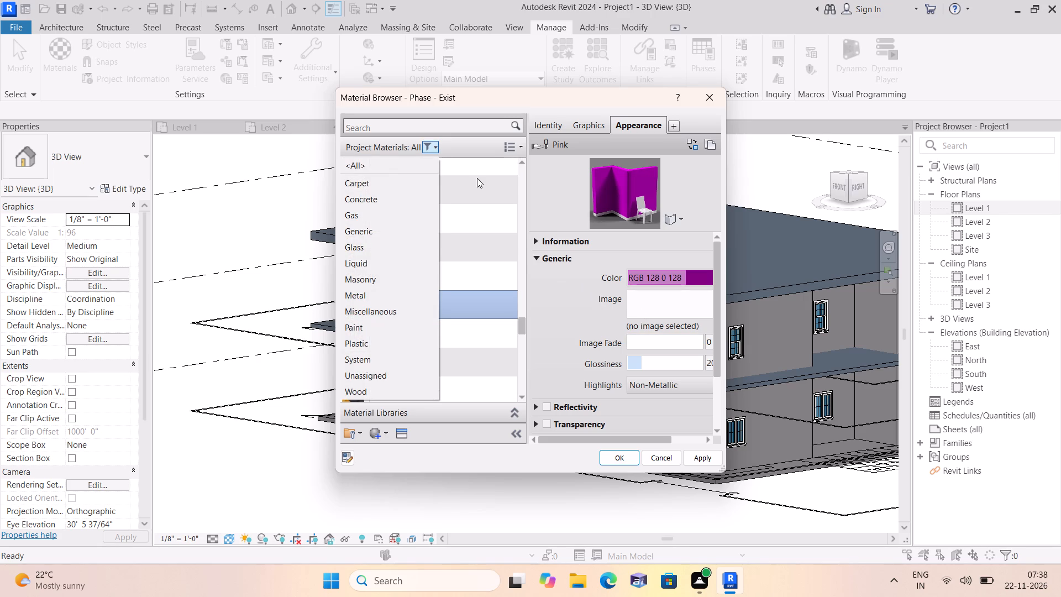
pyautogui.click(389, 327)
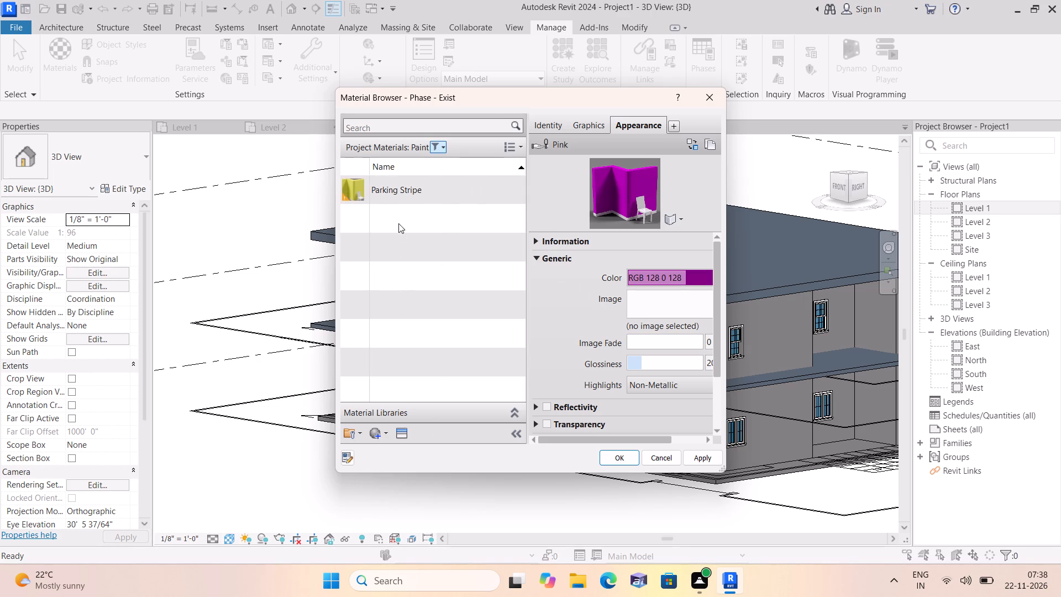
pyautogui.click(351, 188)
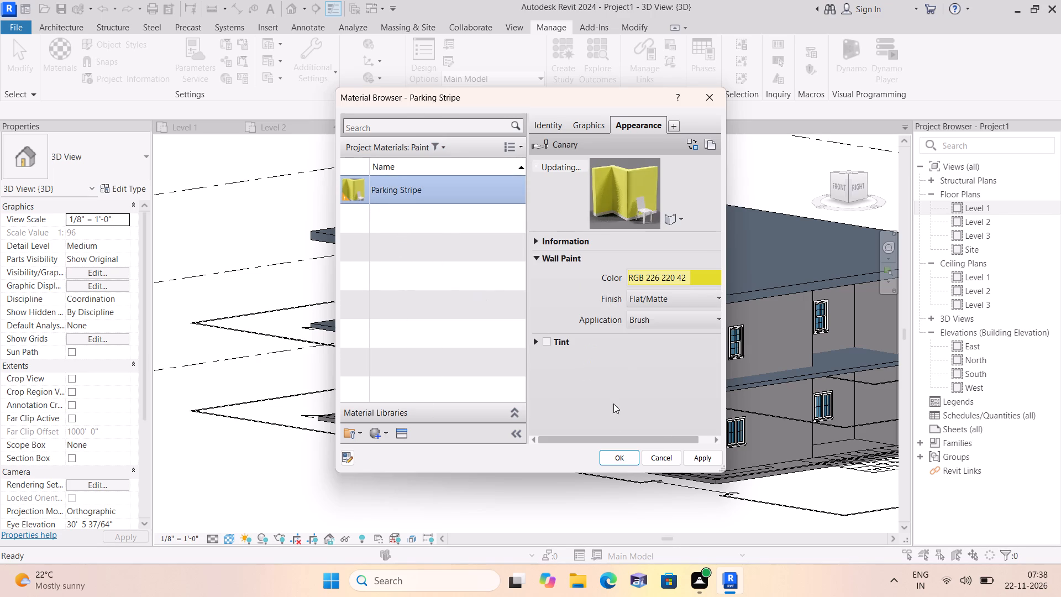
pyautogui.click(701, 462)
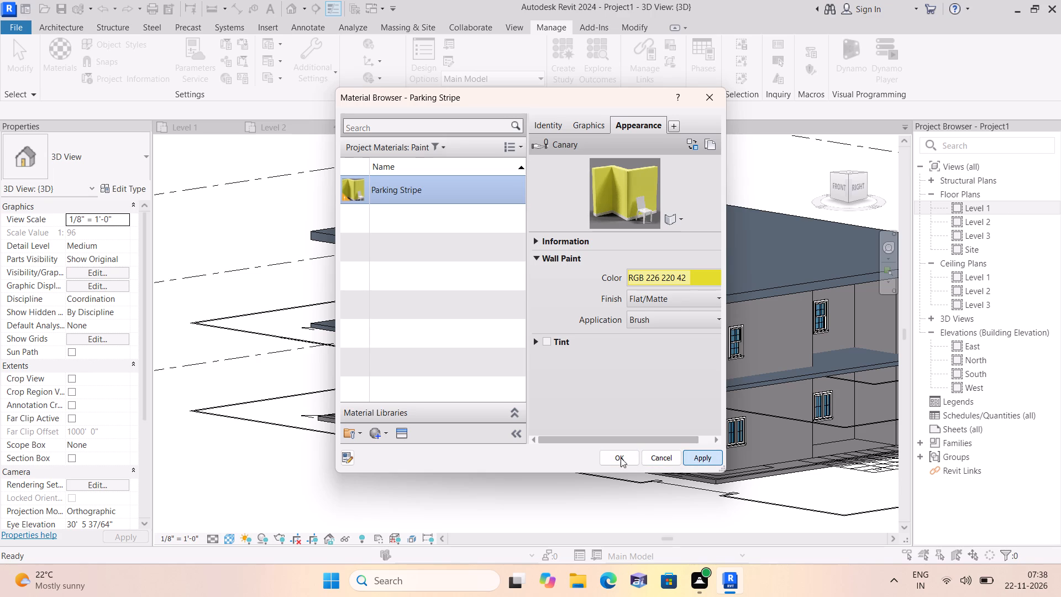
pyautogui.click(621, 457)
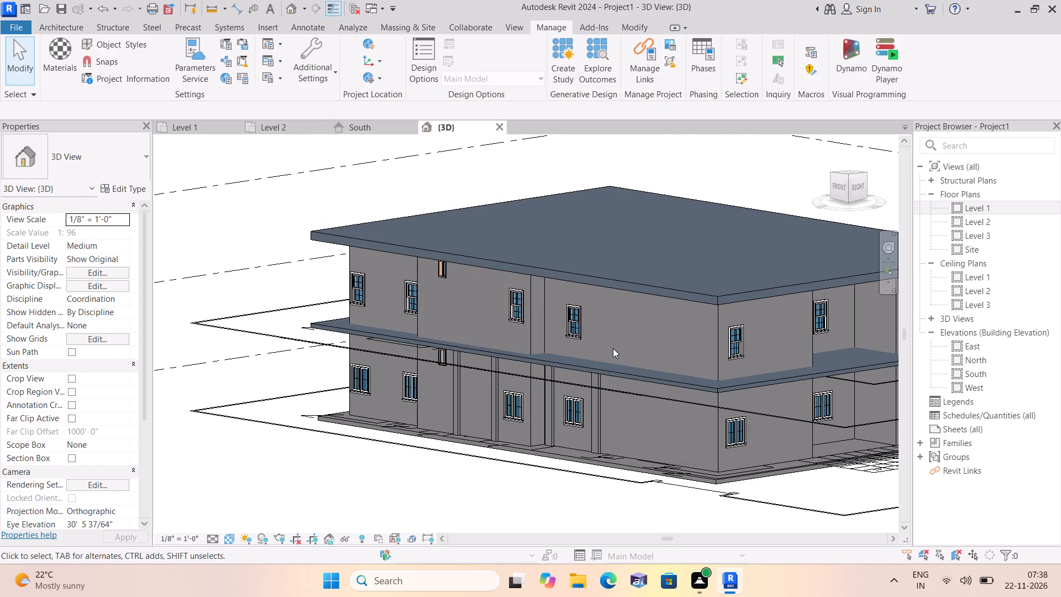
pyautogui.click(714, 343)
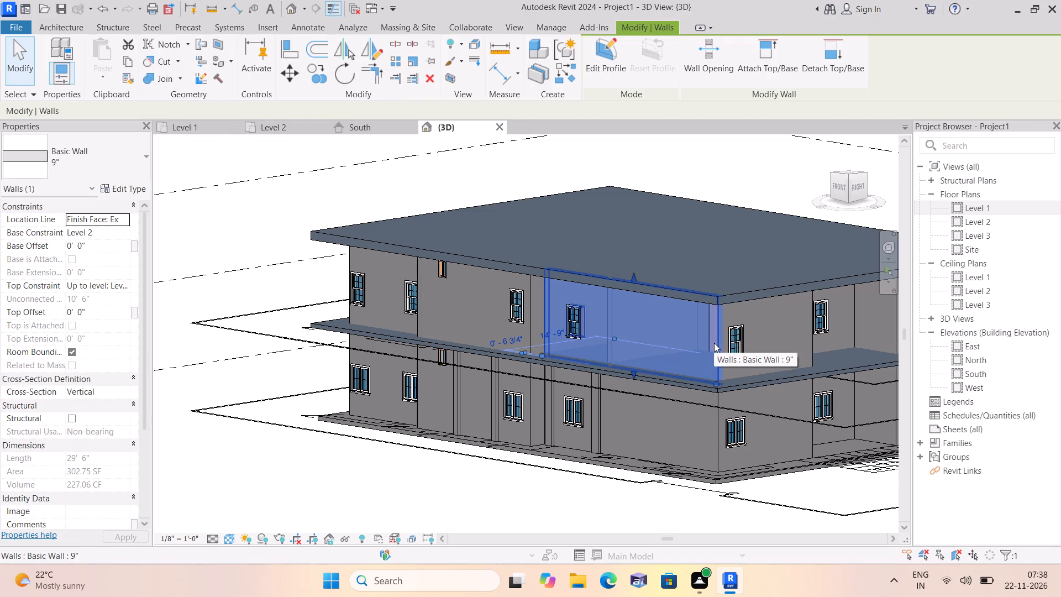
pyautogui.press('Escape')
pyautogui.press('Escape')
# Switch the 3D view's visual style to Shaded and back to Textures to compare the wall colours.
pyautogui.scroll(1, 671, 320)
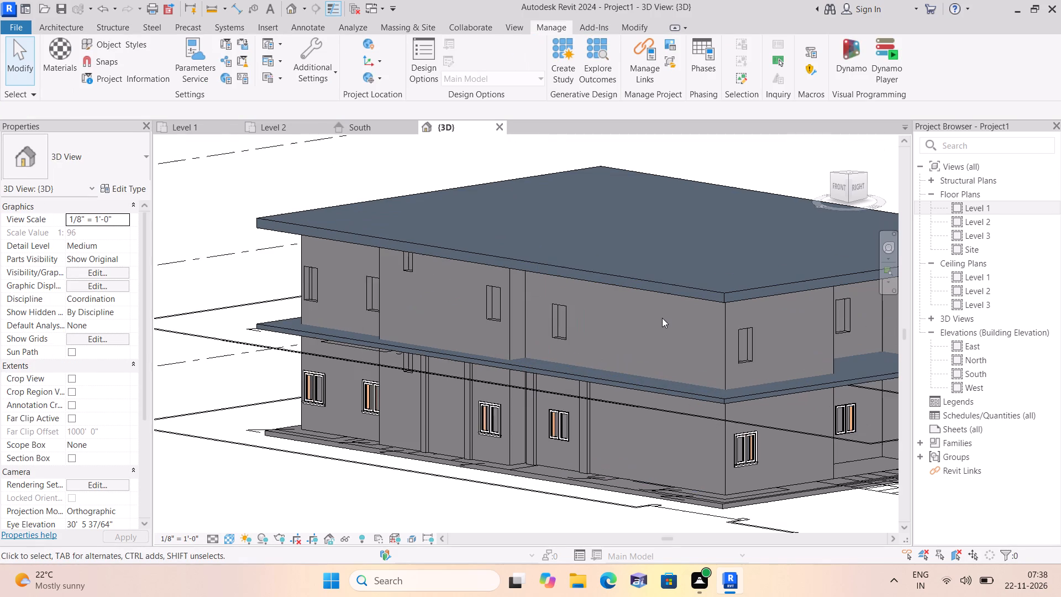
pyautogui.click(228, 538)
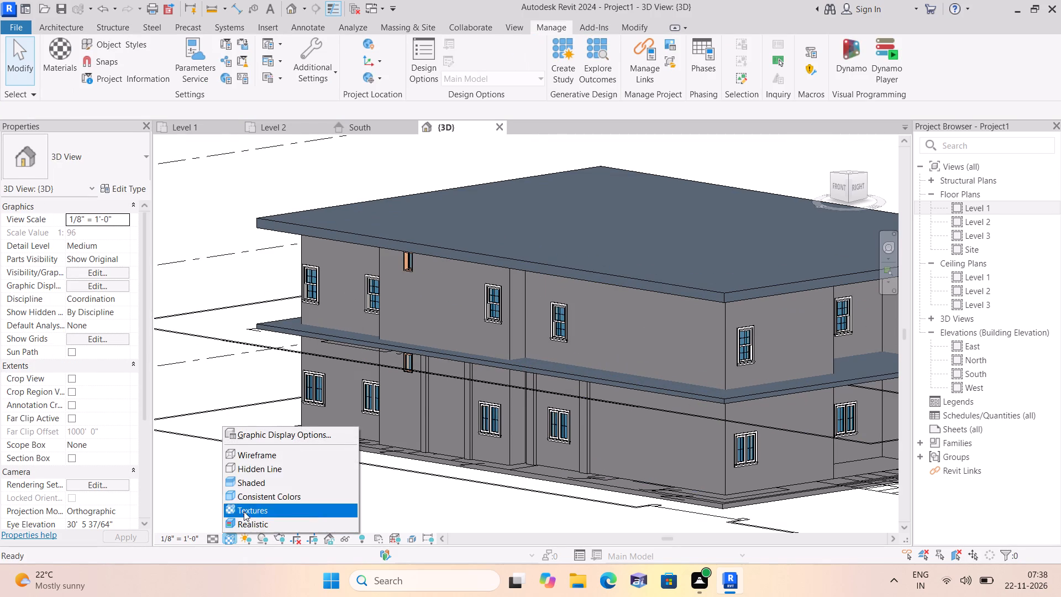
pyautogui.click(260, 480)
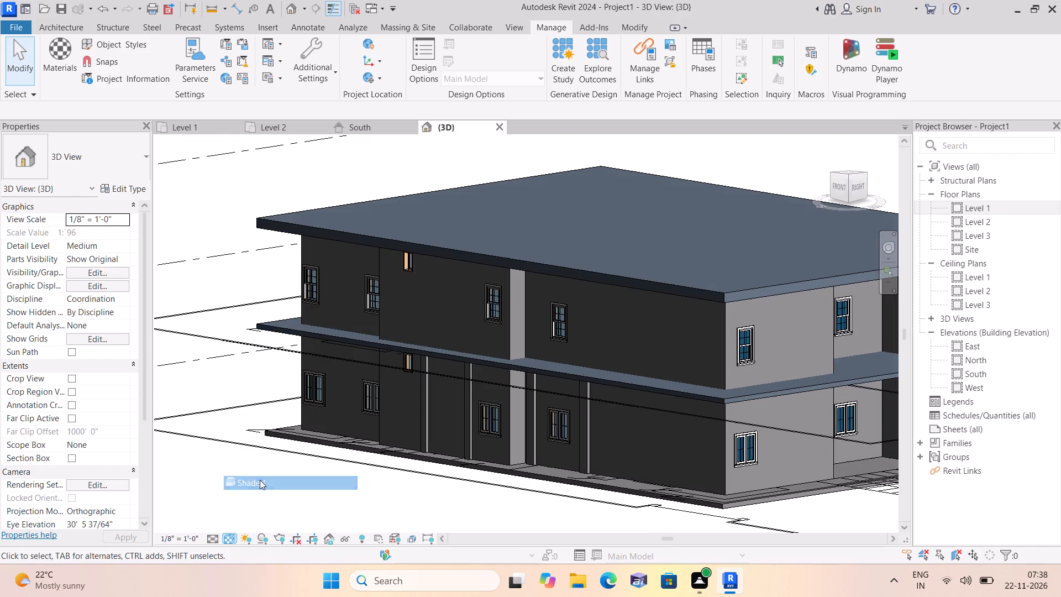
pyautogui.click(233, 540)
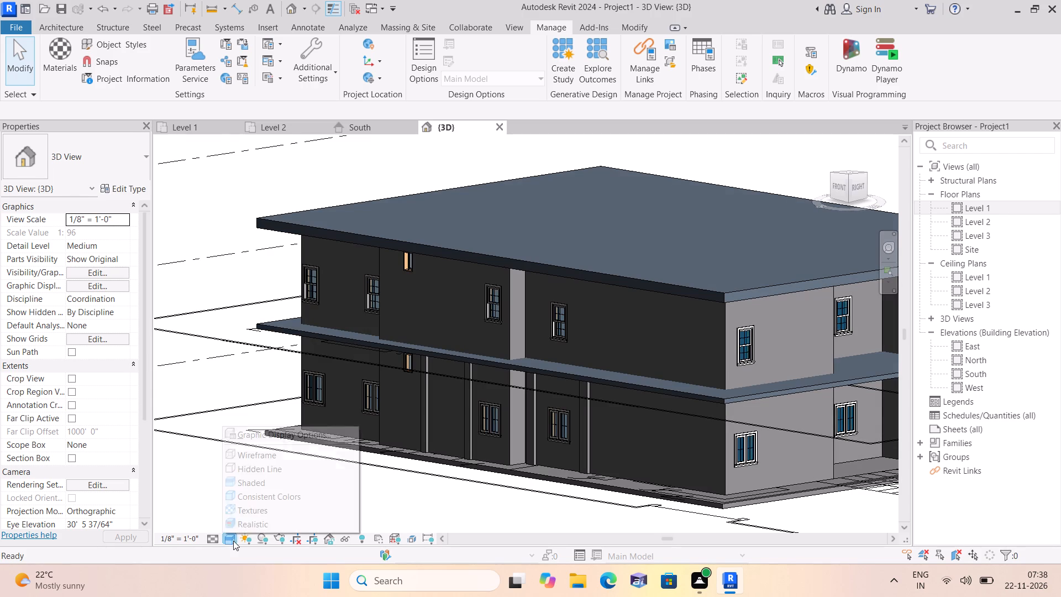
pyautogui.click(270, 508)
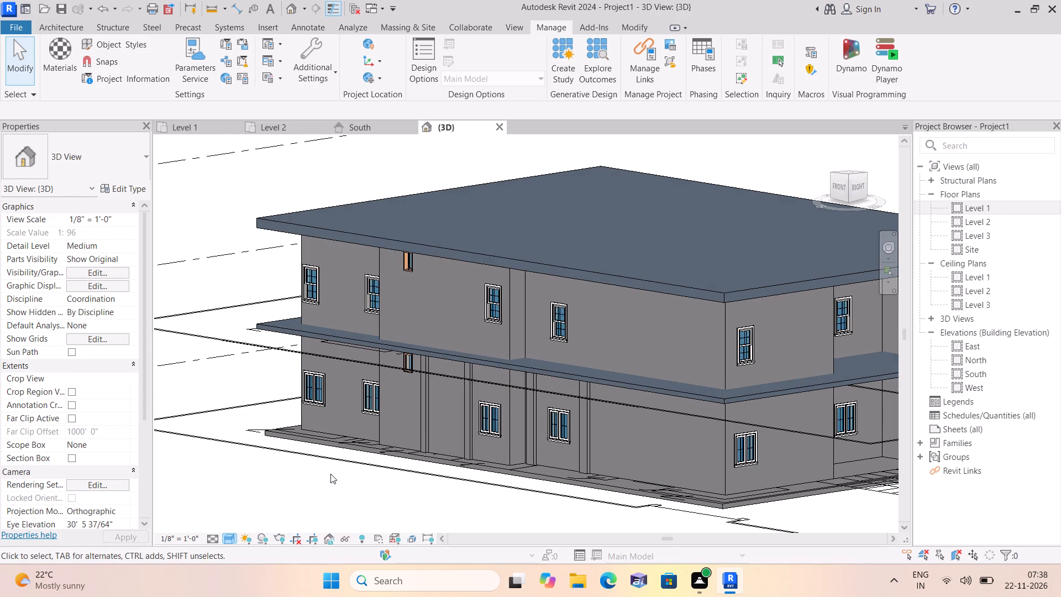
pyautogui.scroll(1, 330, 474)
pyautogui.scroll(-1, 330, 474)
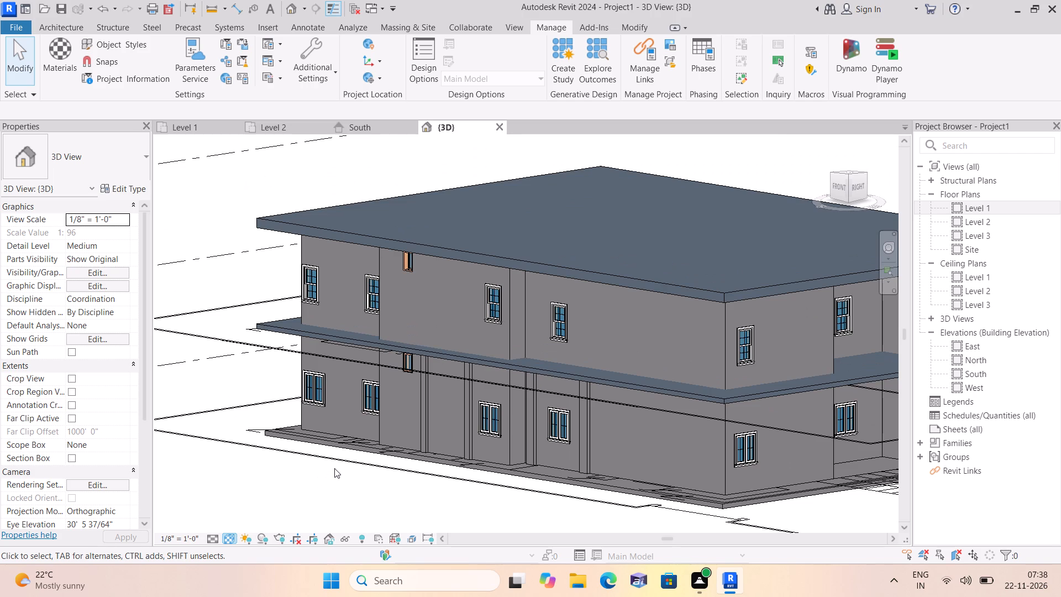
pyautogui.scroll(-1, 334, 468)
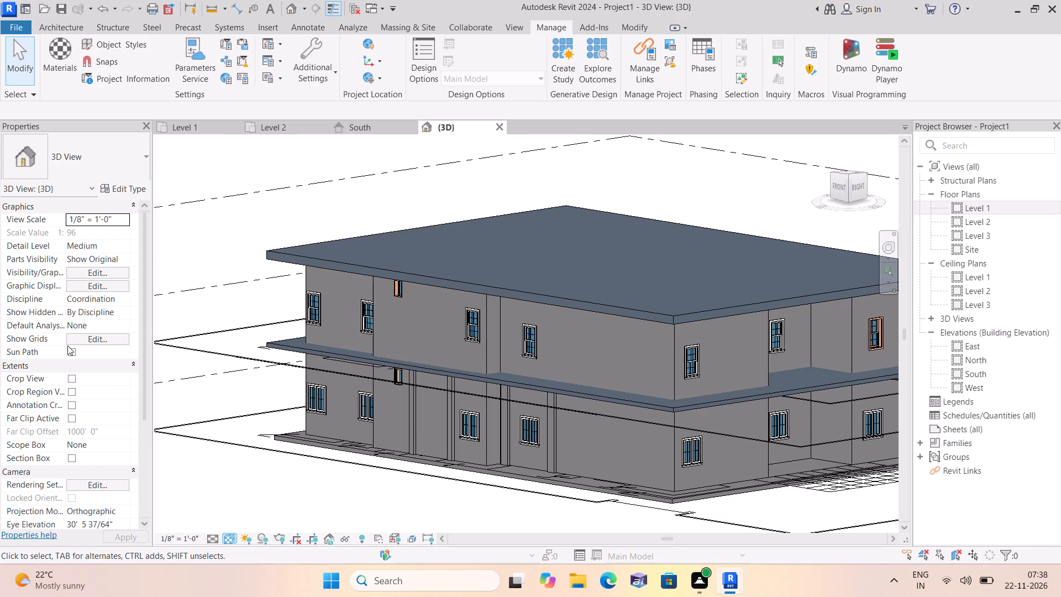
# Create a new project material and check its graphics and identity properties.
pyautogui.click(54, 52)
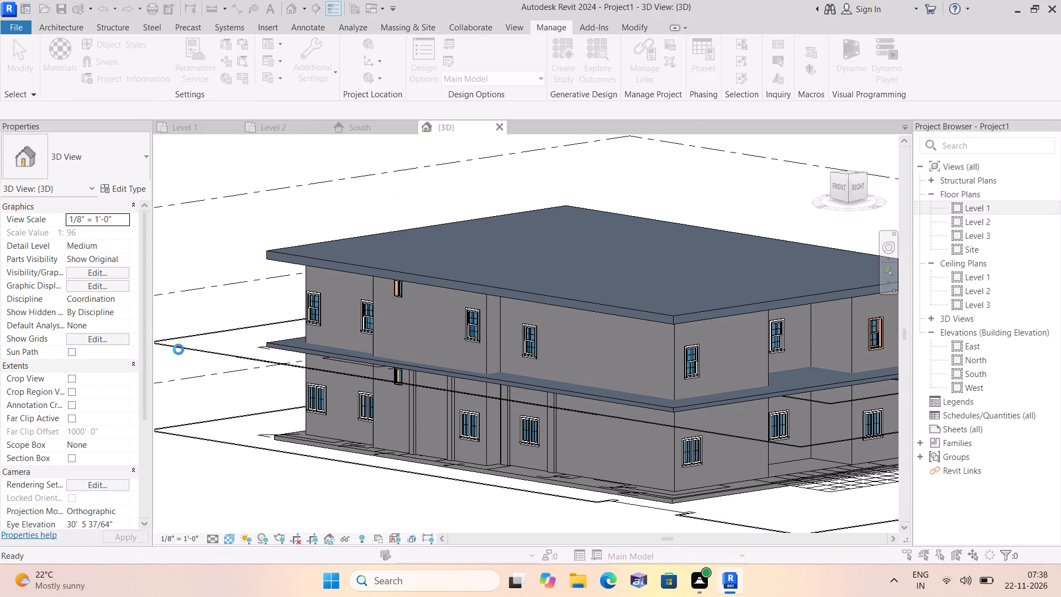
pyautogui.click(379, 436)
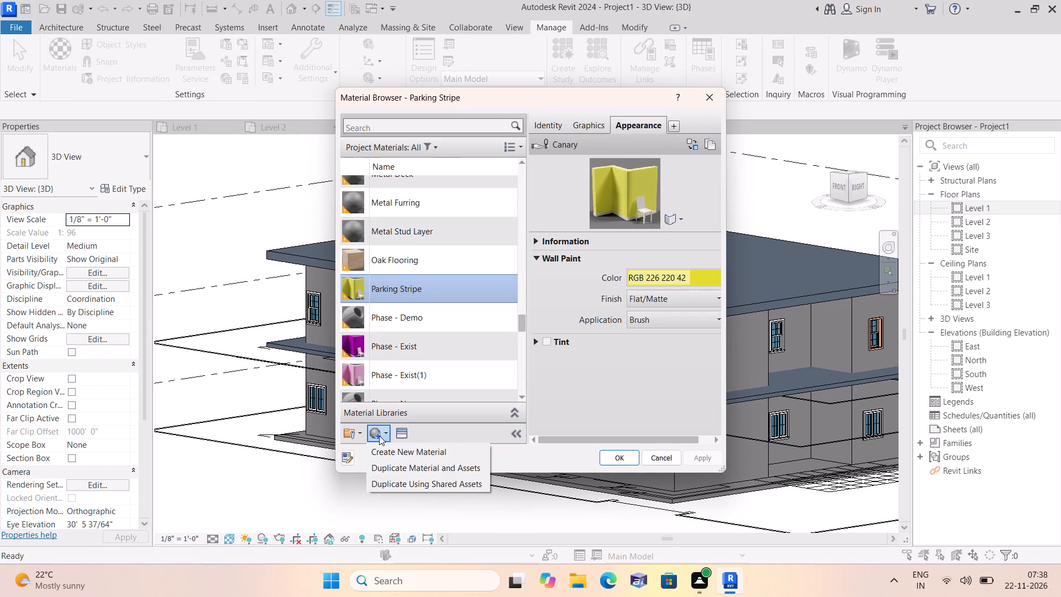
pyautogui.click(390, 448)
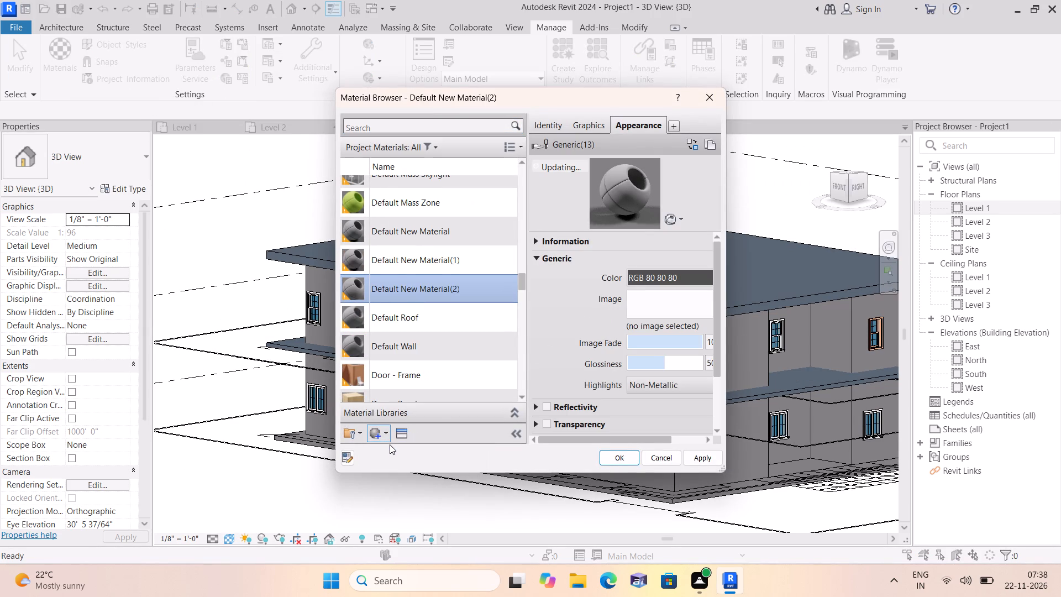
pyautogui.click(581, 123)
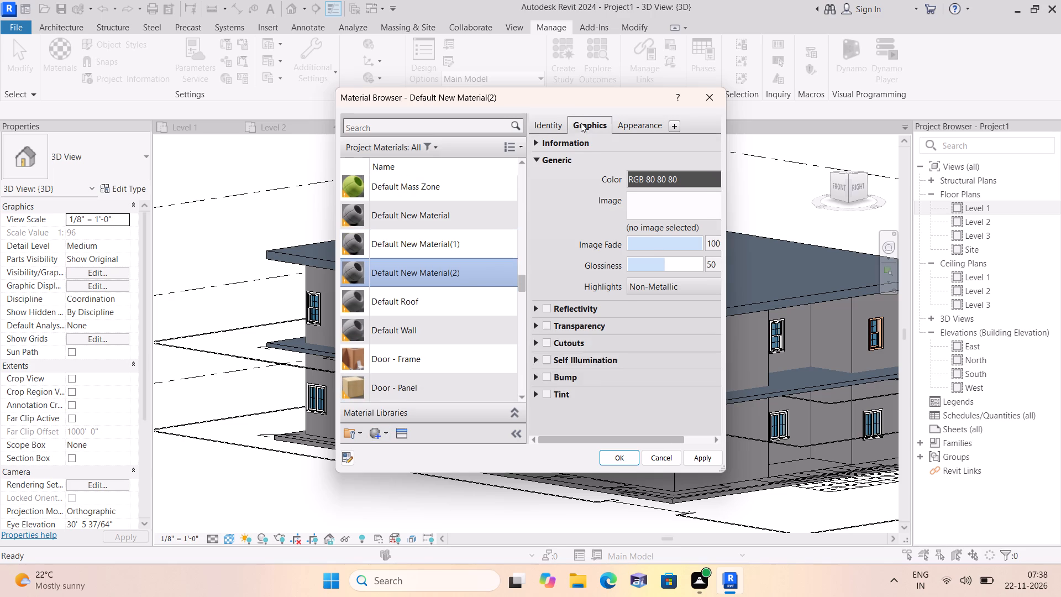
pyautogui.click(549, 123)
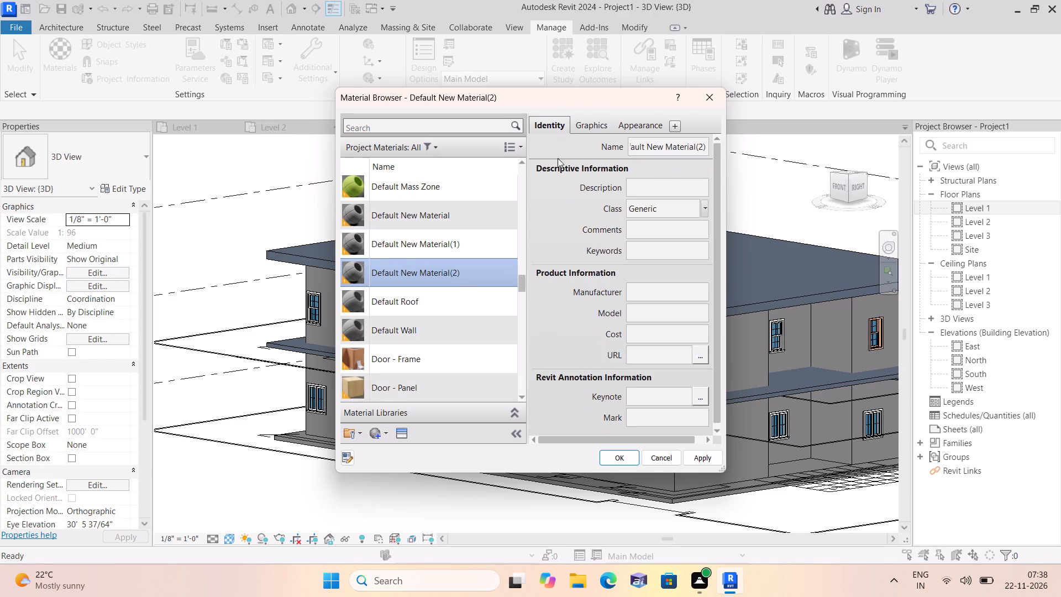
# Set the class of the purple Phase - Exist material to Paint and apply it.
pyautogui.scroll(-4, 381, 287)
pyautogui.scroll(-4, 418, 353)
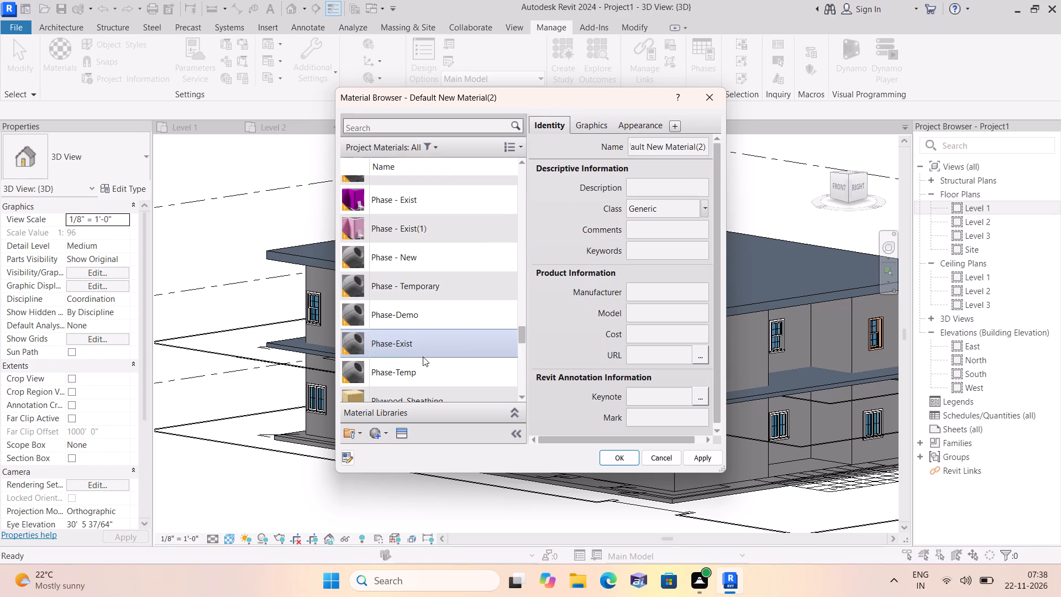
pyautogui.scroll(3, 391, 198)
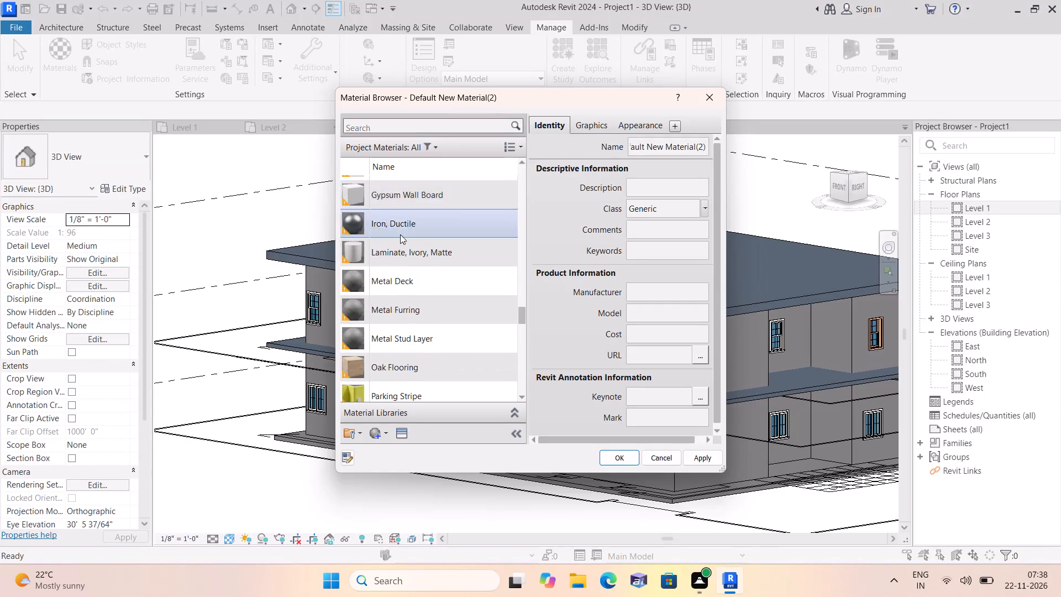
pyautogui.scroll(-4, 411, 272)
pyautogui.scroll(2, 414, 278)
pyautogui.scroll(-1, 414, 278)
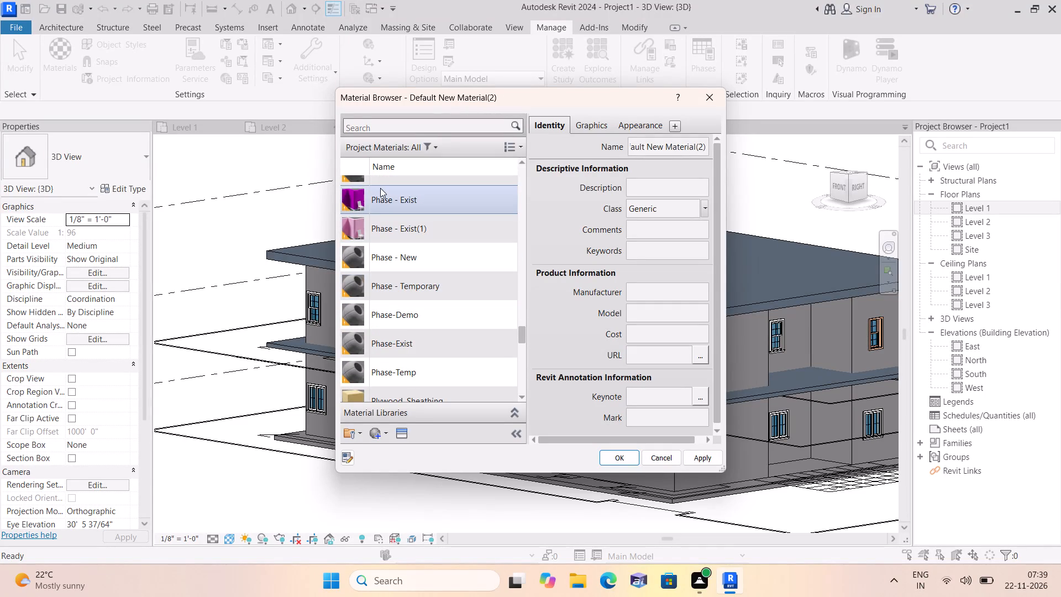
pyautogui.click(379, 202)
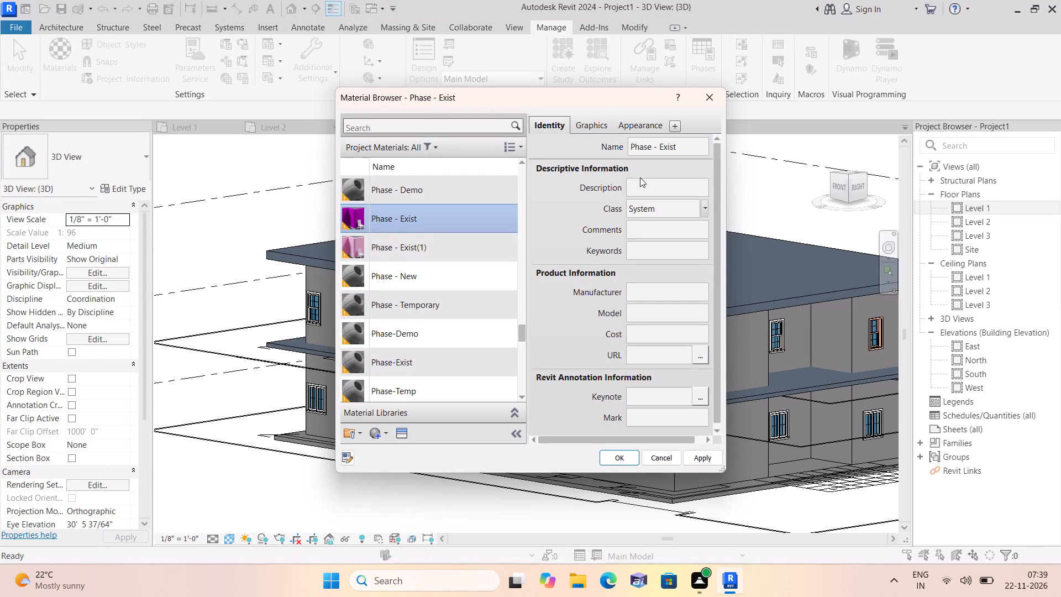
pyautogui.click(702, 208)
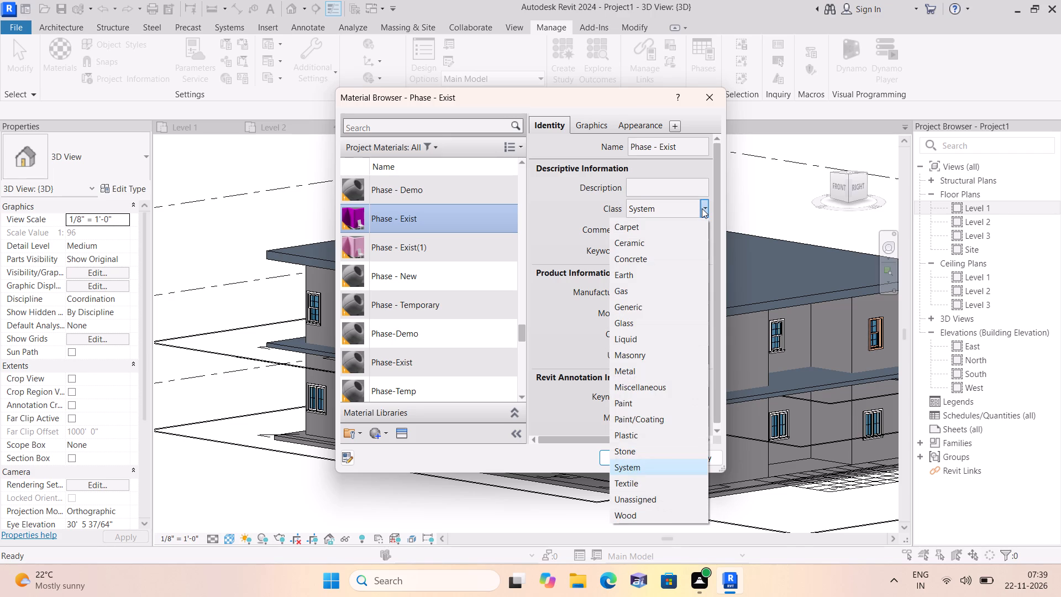
pyautogui.click(628, 400)
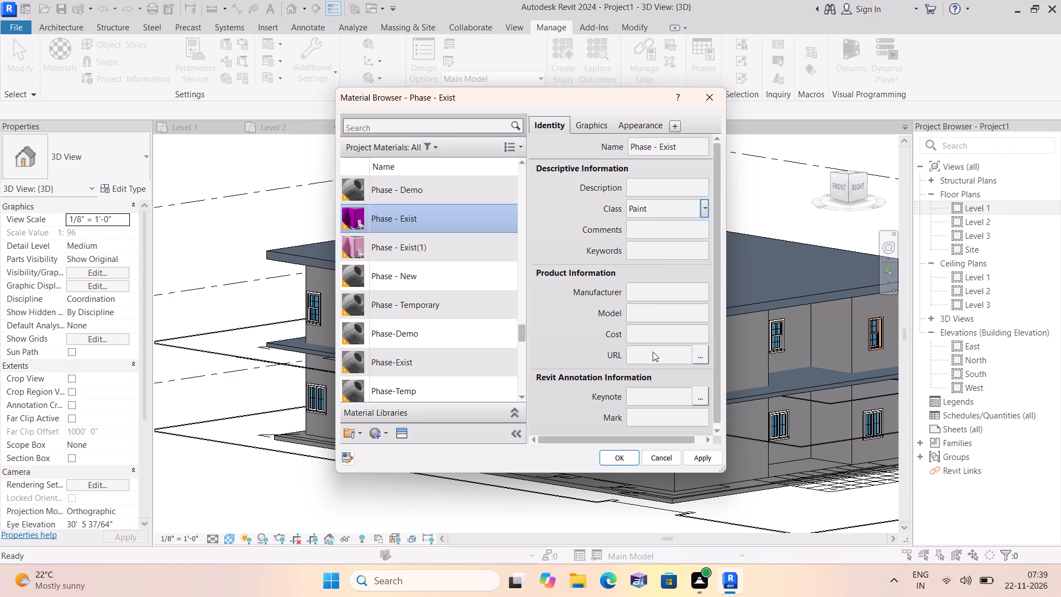
pyautogui.scroll(-1, 654, 434)
pyautogui.click(691, 453)
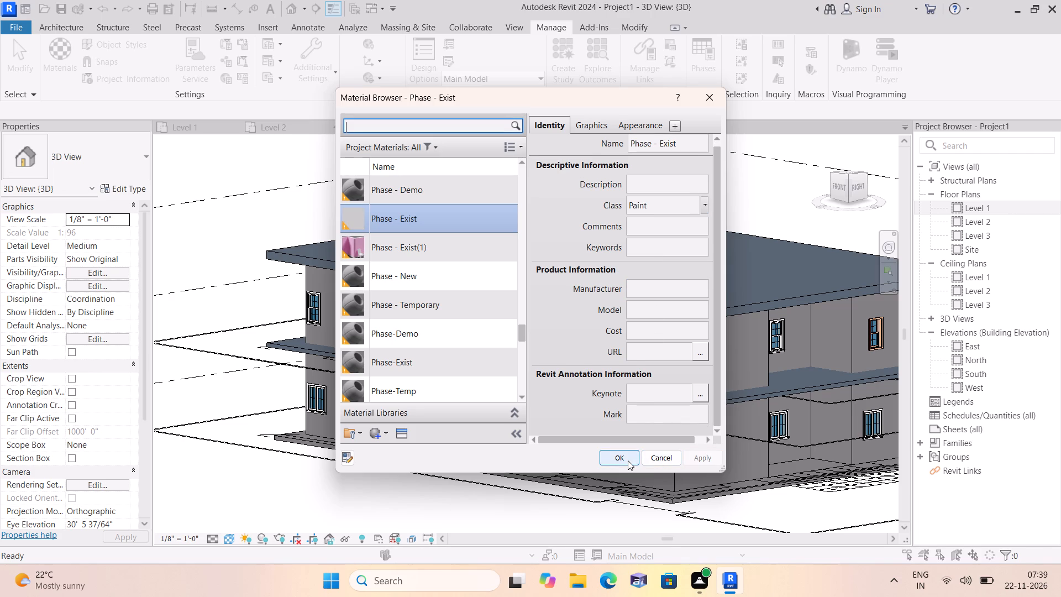
pyautogui.click(628, 460)
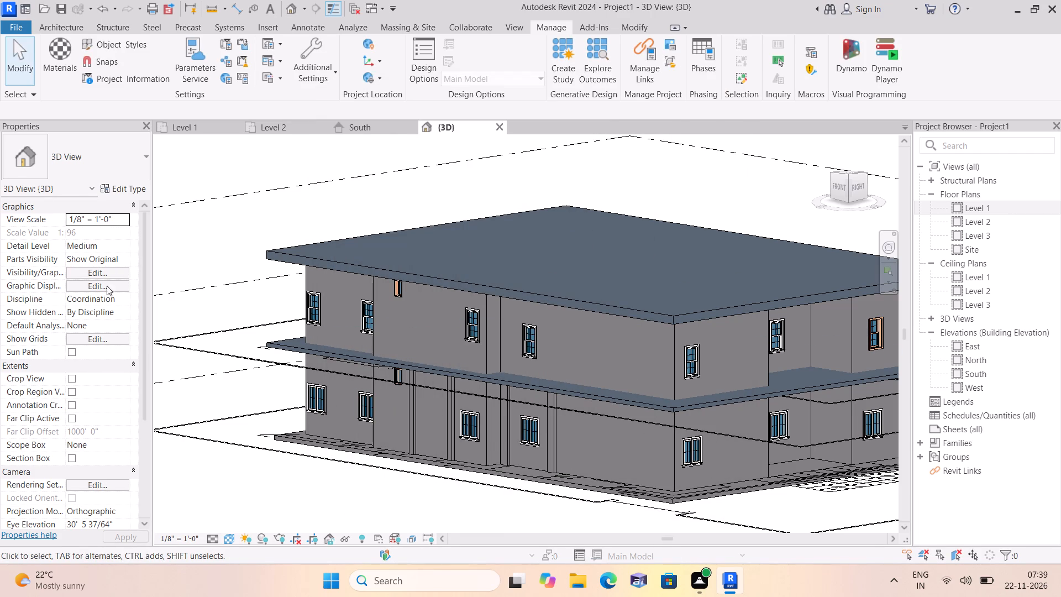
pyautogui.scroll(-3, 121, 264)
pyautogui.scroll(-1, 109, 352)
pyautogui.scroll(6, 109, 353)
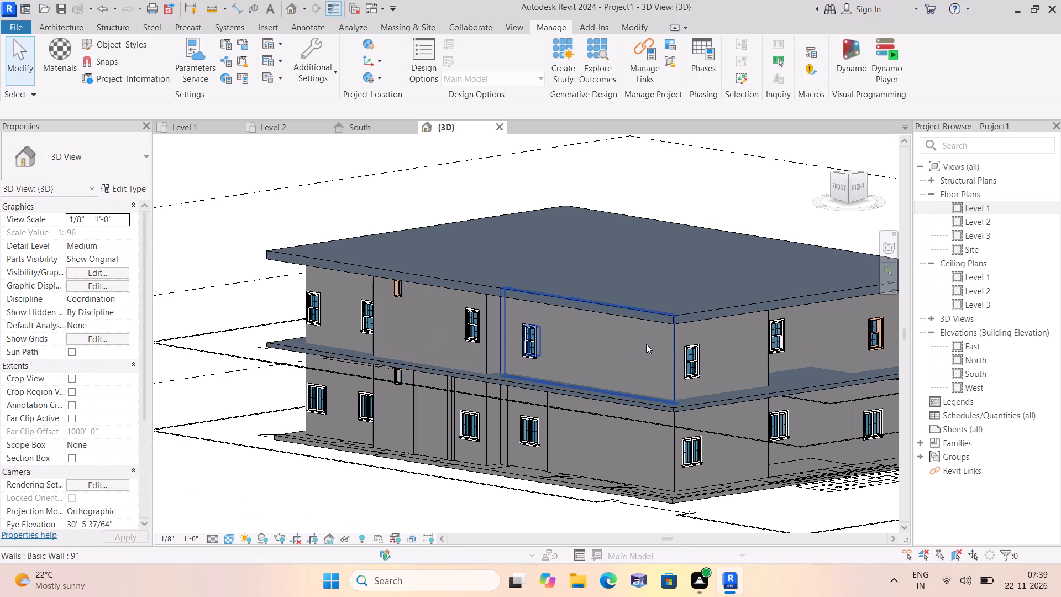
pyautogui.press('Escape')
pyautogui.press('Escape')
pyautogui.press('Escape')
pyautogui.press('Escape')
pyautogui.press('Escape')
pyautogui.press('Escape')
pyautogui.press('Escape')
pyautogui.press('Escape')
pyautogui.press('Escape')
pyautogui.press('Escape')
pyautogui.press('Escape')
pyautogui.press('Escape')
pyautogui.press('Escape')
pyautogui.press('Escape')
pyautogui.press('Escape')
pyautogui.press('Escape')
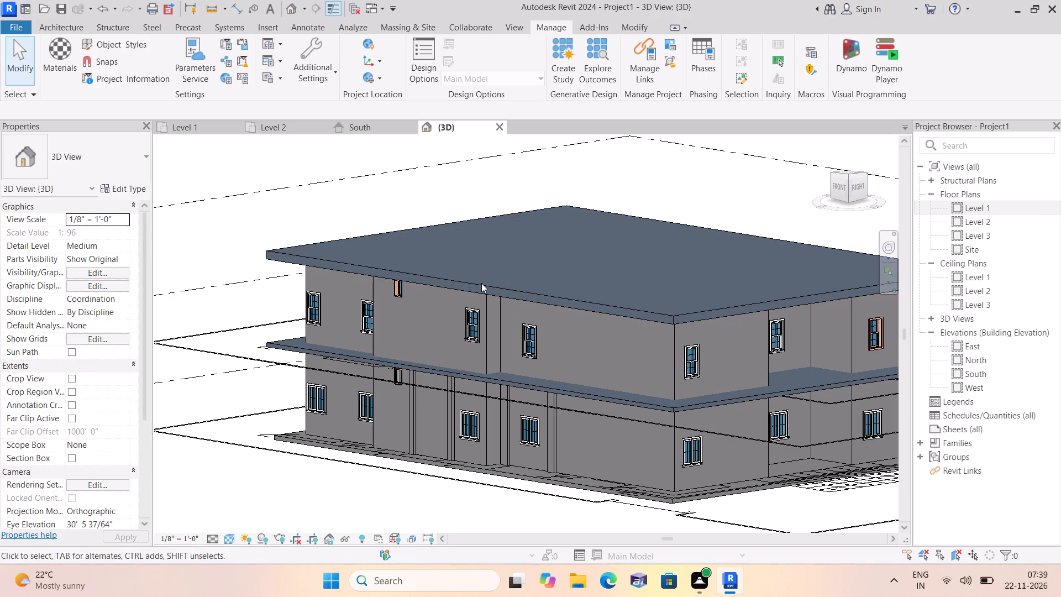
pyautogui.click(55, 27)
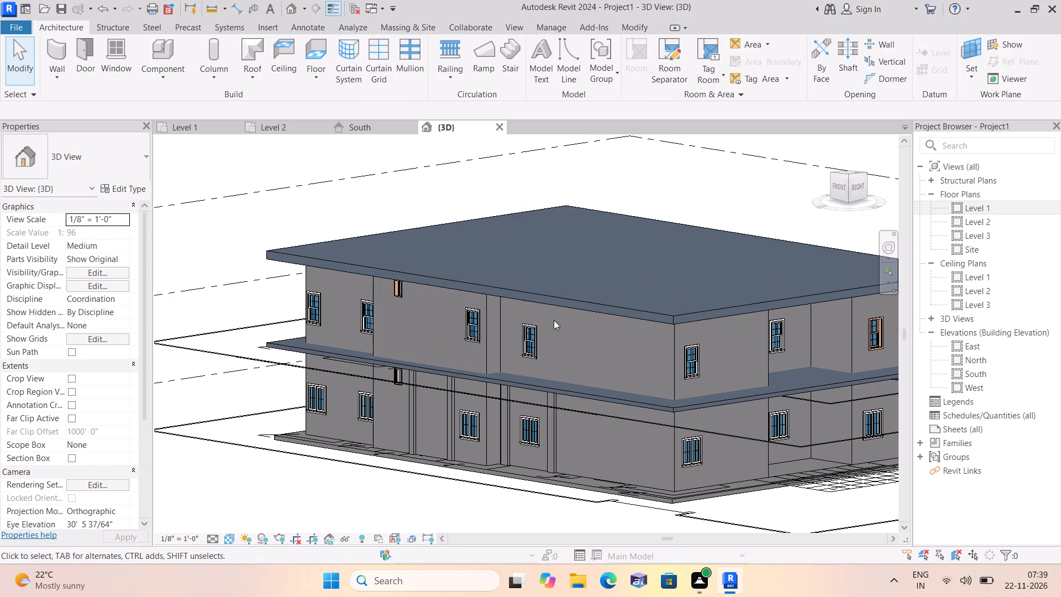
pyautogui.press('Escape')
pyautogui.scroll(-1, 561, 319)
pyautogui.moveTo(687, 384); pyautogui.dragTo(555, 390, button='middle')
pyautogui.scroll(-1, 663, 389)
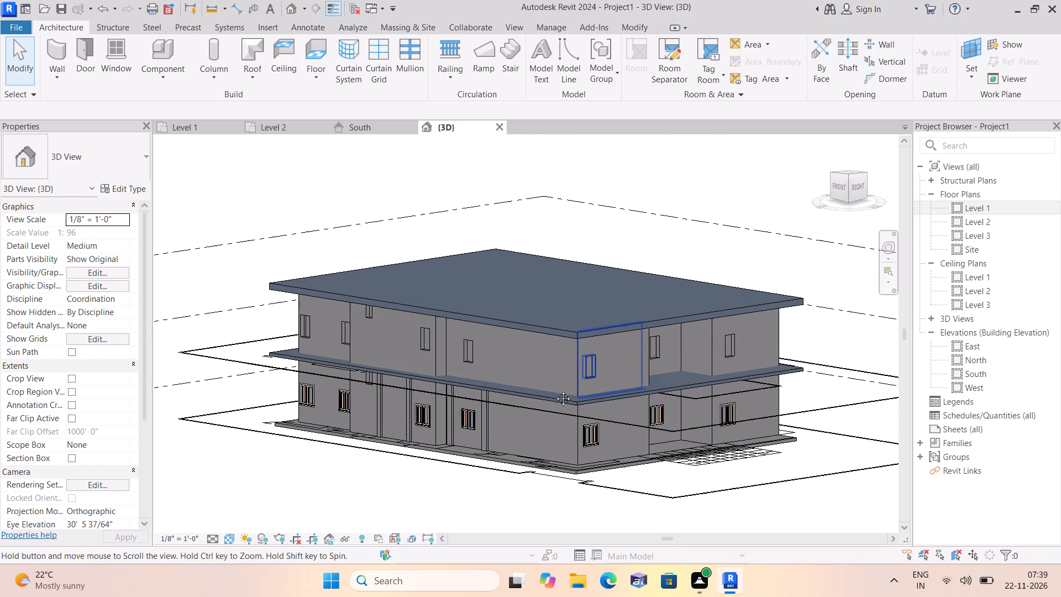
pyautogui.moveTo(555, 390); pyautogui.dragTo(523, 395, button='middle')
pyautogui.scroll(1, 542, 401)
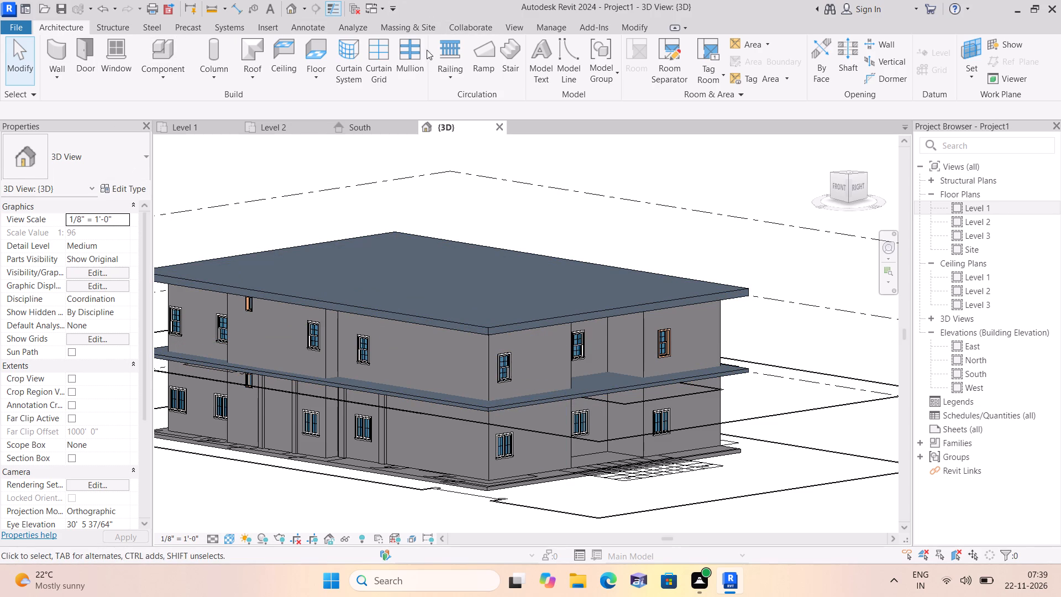
# Browse the complete list of project materials in the Material Browser, from Acoustic Ceiling Tile to Wood Planks, and close the browser.
pyautogui.click(557, 32)
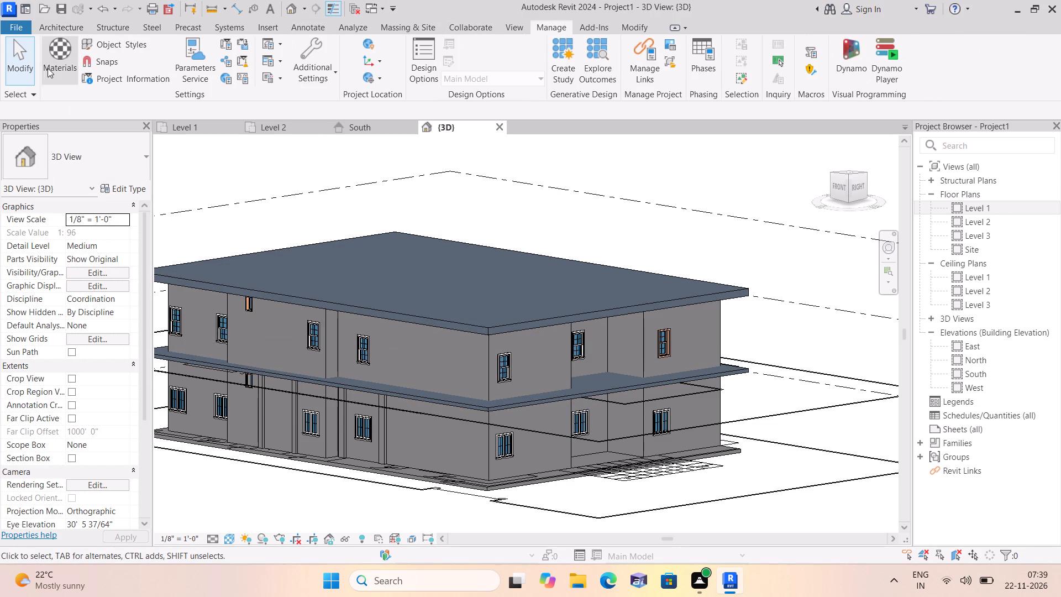
pyautogui.click(61, 56)
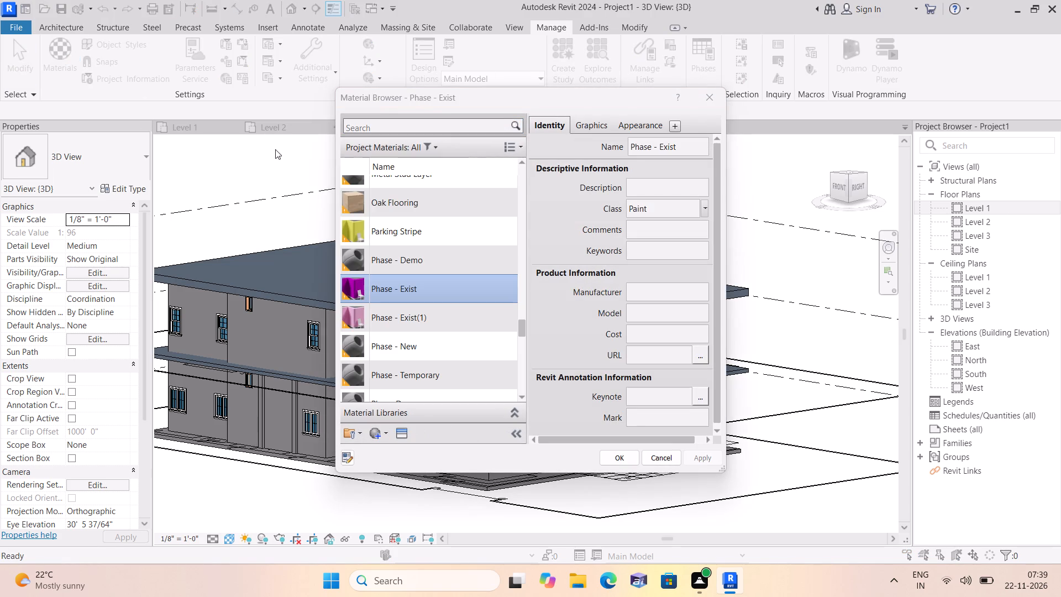
pyautogui.scroll(-2, 408, 254)
pyautogui.scroll(2, 408, 255)
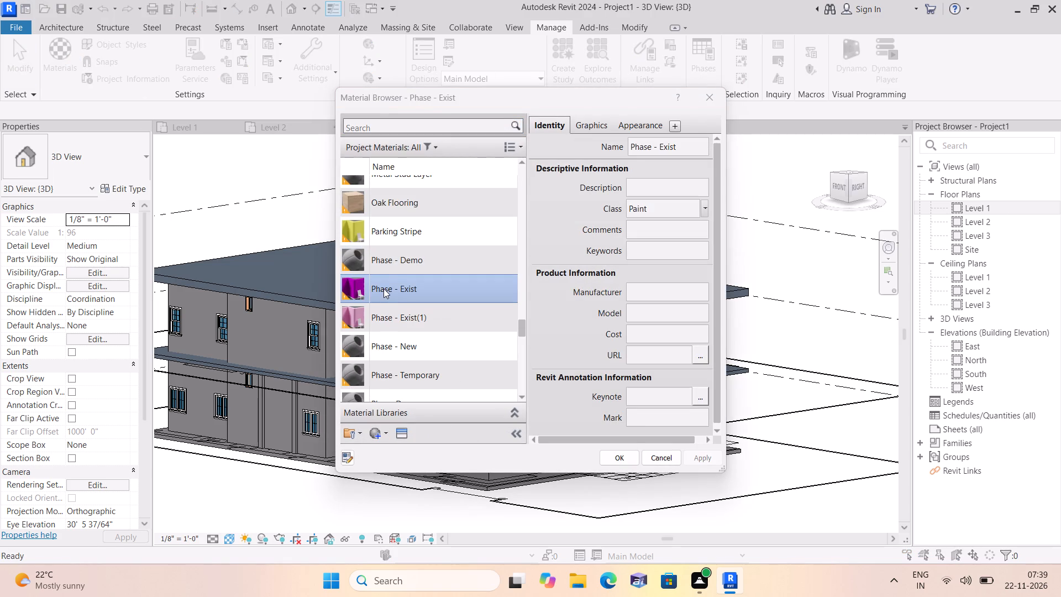
pyautogui.click(384, 289)
pyautogui.scroll(-2, 400, 316)
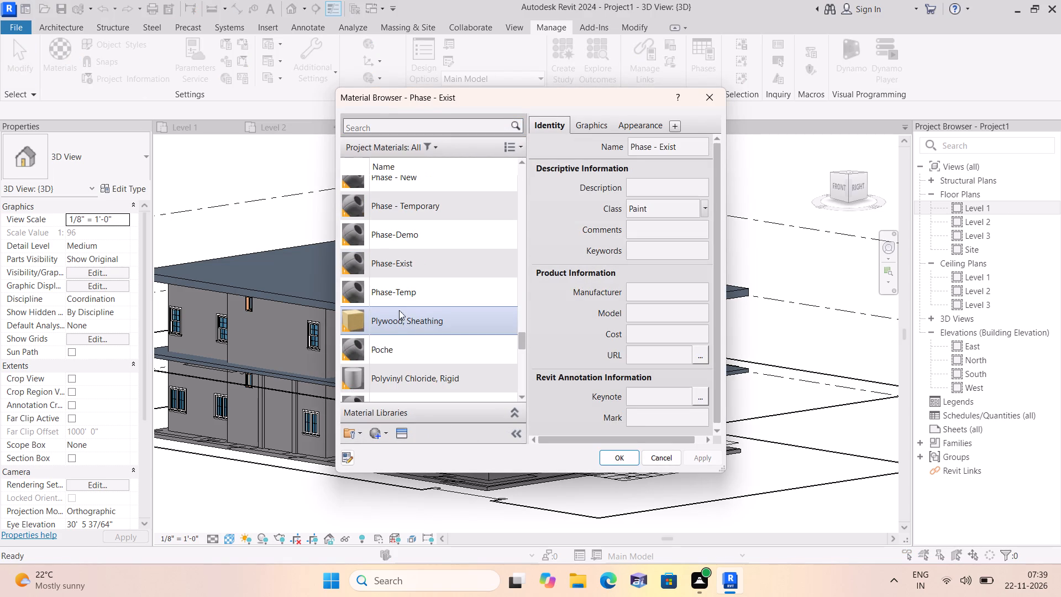
pyautogui.scroll(-2, 402, 329)
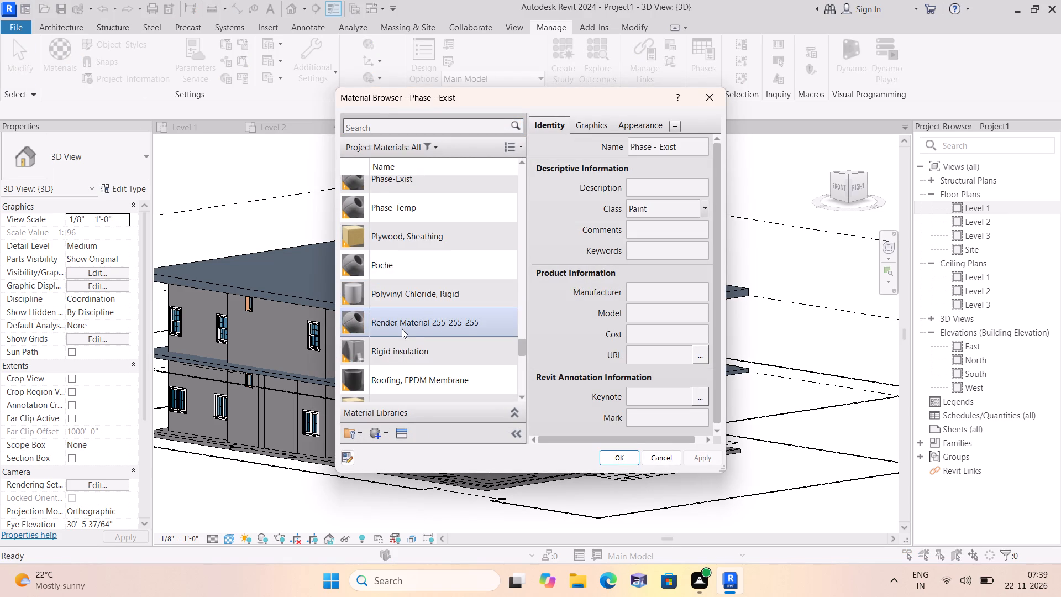
pyautogui.scroll(-5, 402, 329)
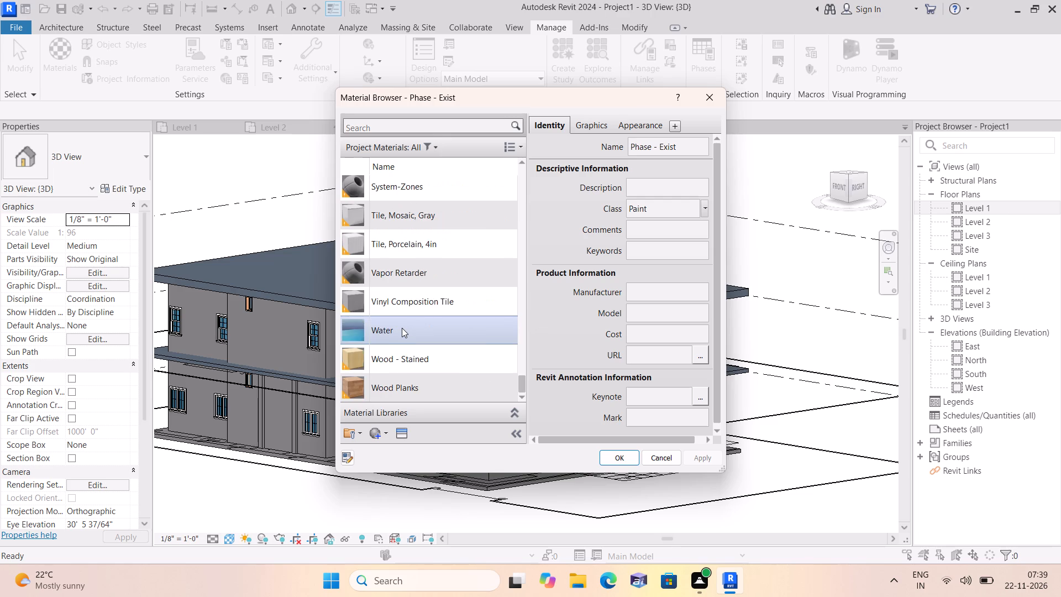
pyautogui.scroll(-3, 401, 329)
pyautogui.scroll(4, 401, 329)
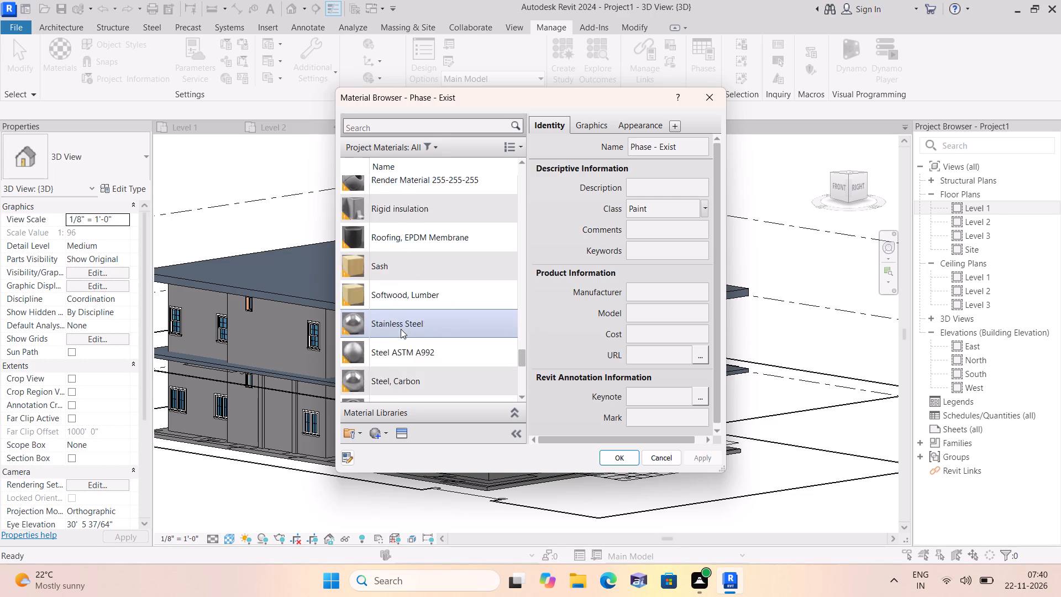
pyautogui.scroll(13, 401, 329)
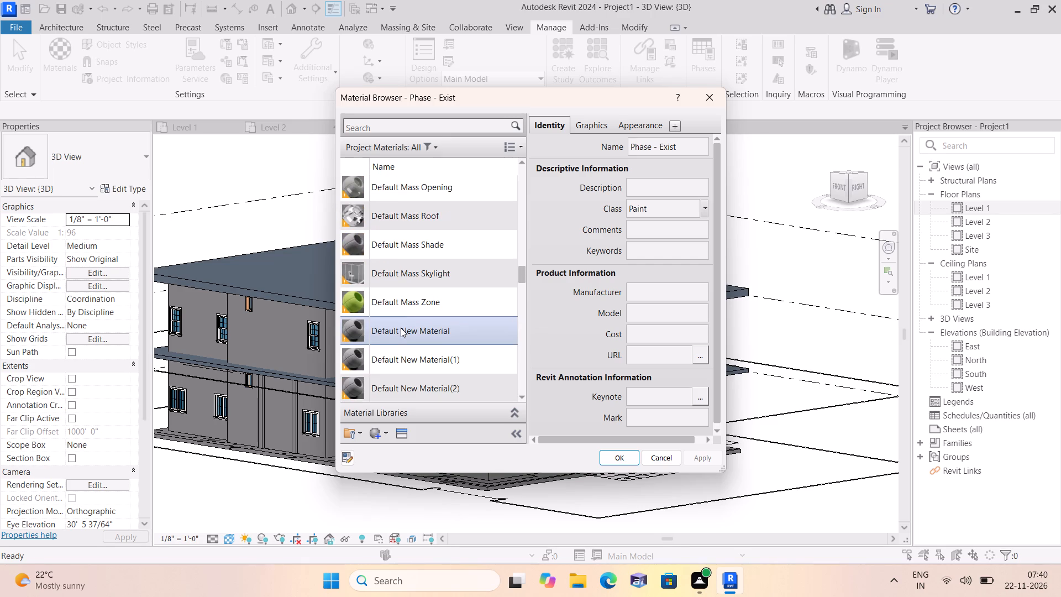
pyautogui.scroll(2, 401, 328)
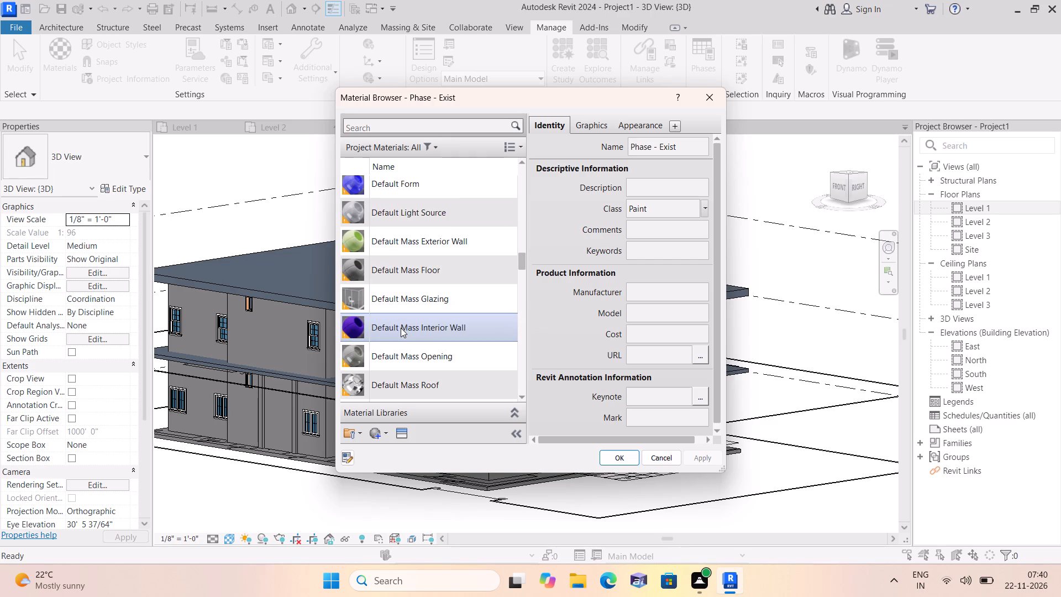
pyautogui.scroll(2, 401, 328)
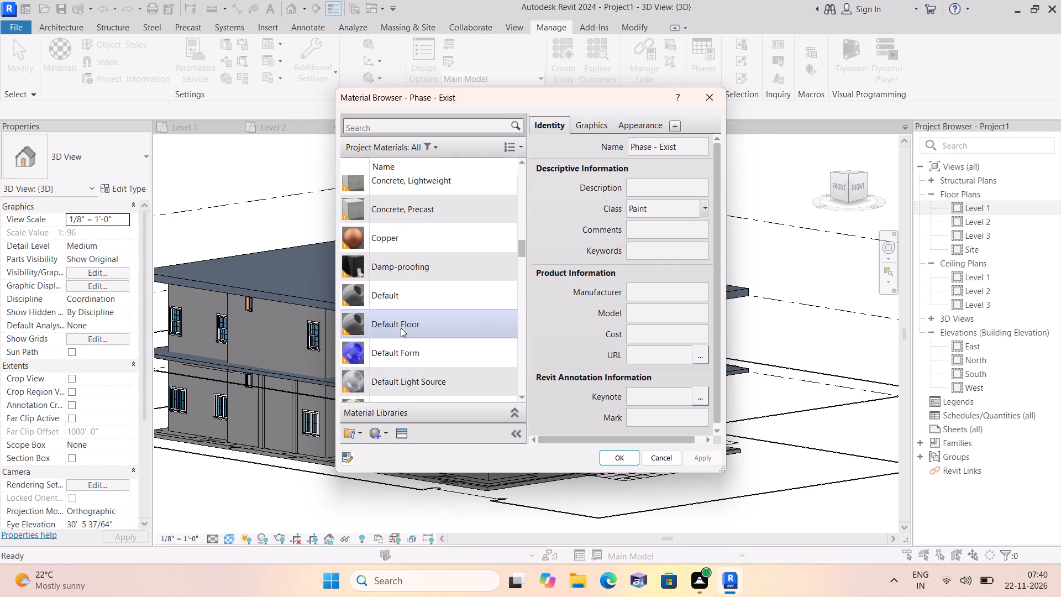
pyautogui.scroll(3, 401, 328)
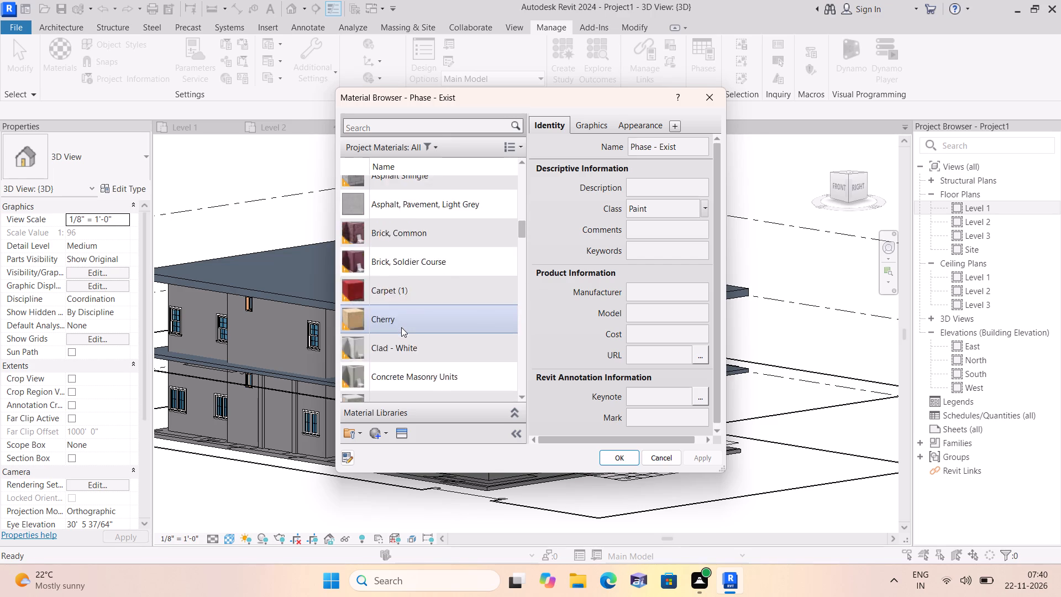
pyautogui.scroll(4, 401, 327)
pyautogui.scroll(20, 401, 327)
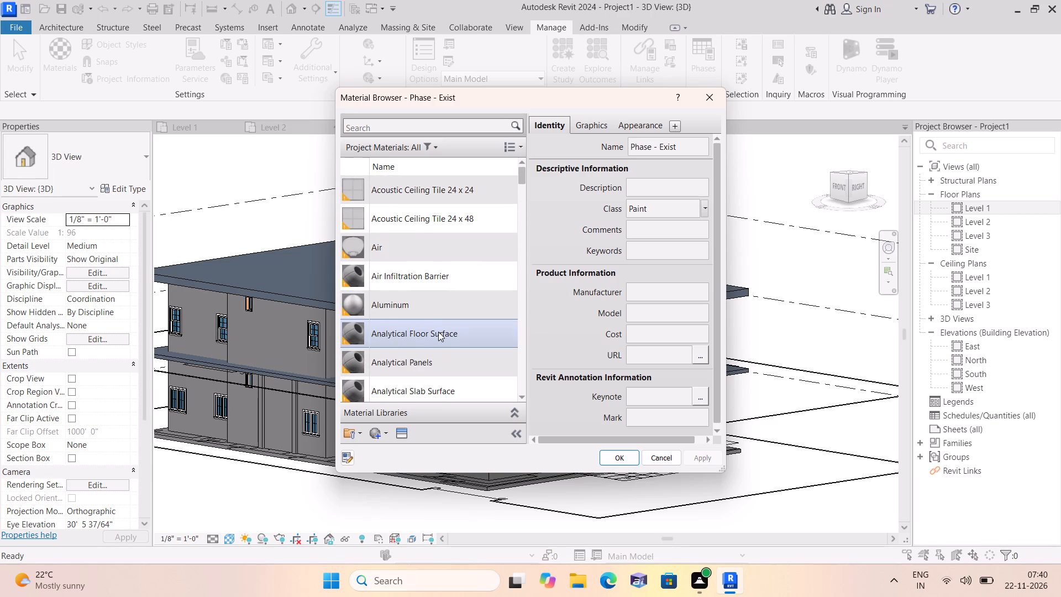
pyautogui.scroll(-2, 440, 331)
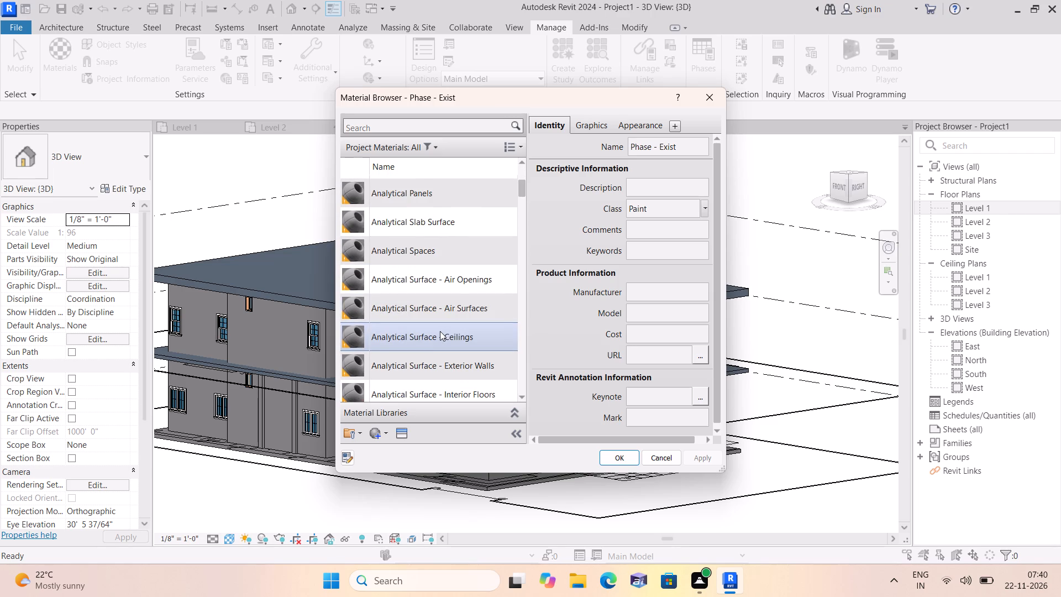
pyautogui.scroll(-1, 447, 326)
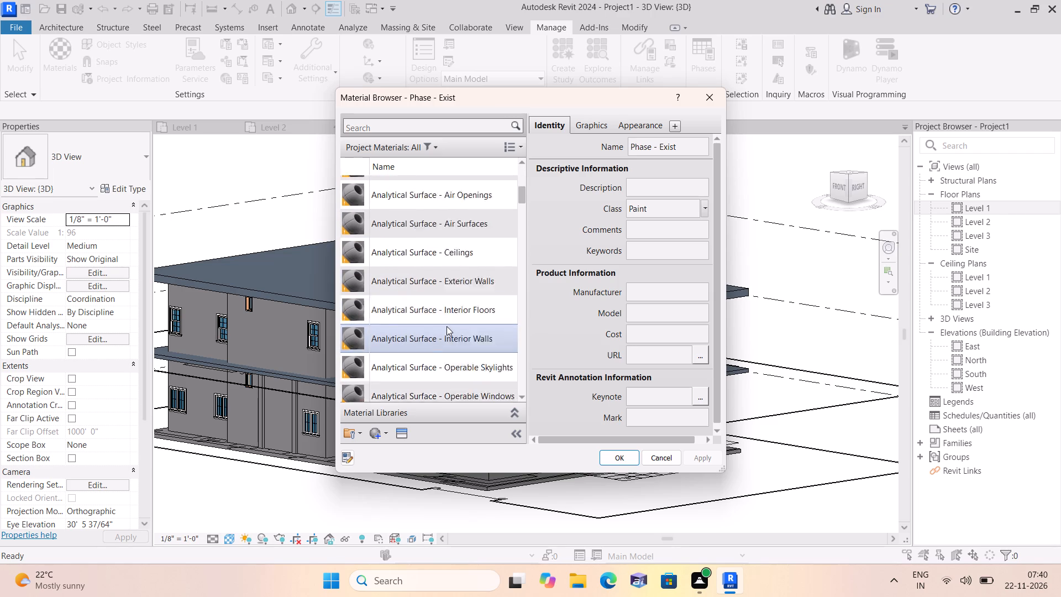
pyautogui.scroll(-1, 447, 326)
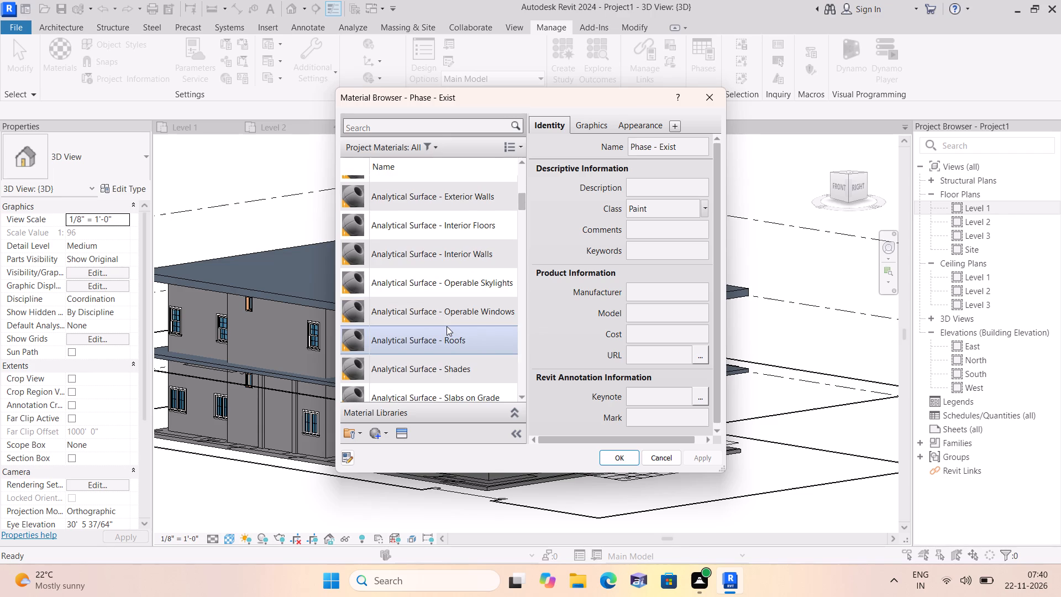
pyautogui.scroll(-1, 447, 326)
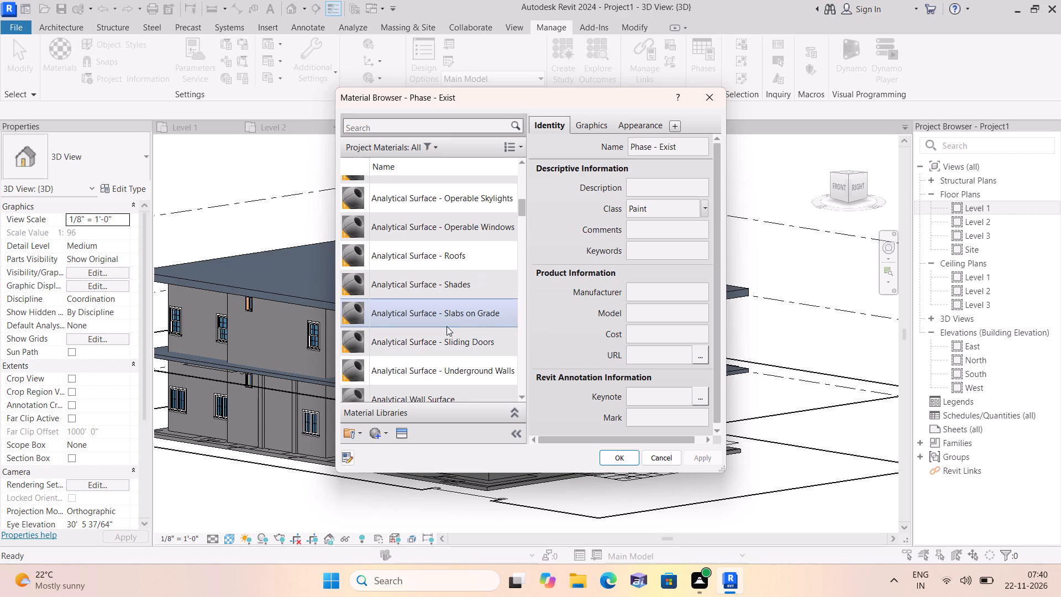
pyautogui.scroll(-1, 447, 326)
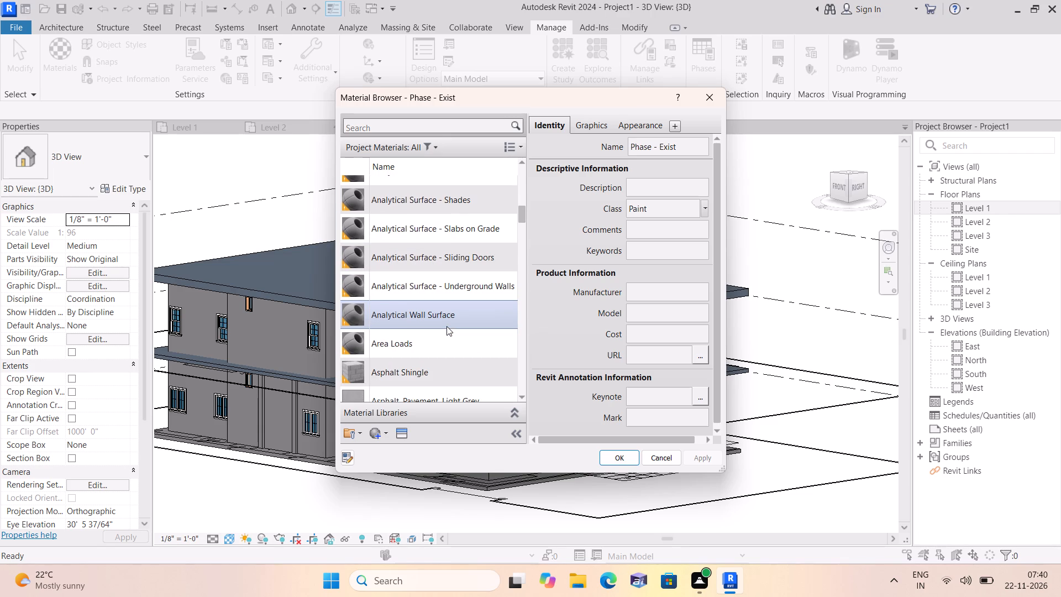
pyautogui.scroll(-2, 447, 326)
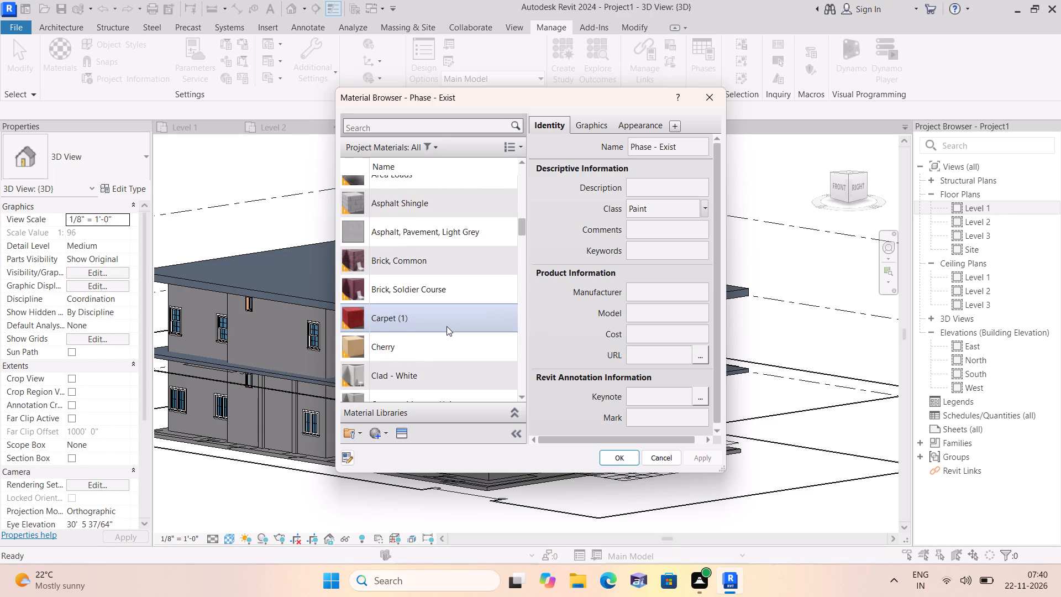
pyautogui.scroll(1, 447, 326)
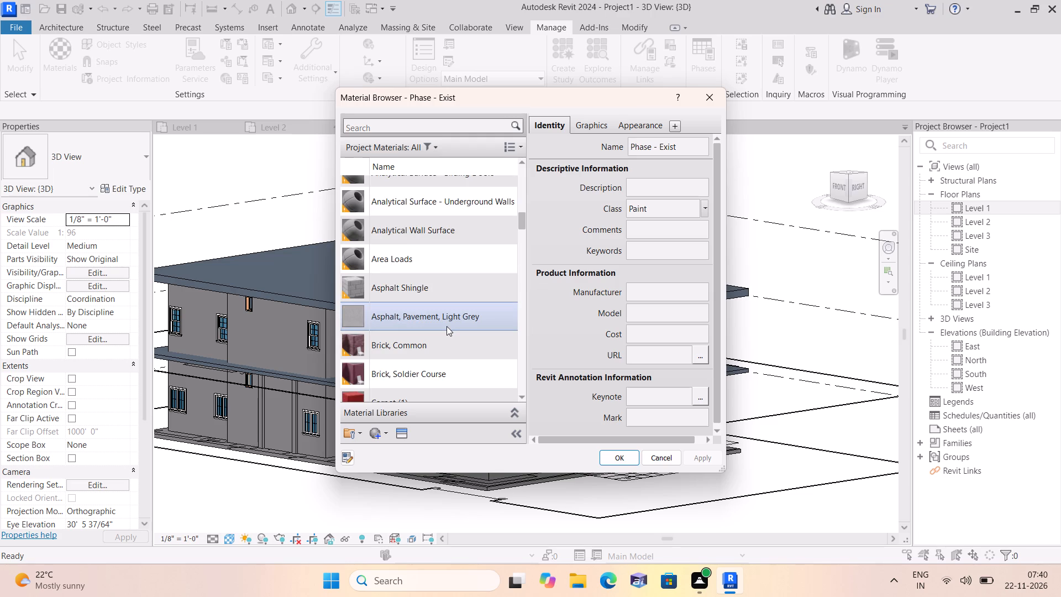
pyautogui.scroll(-2, 447, 326)
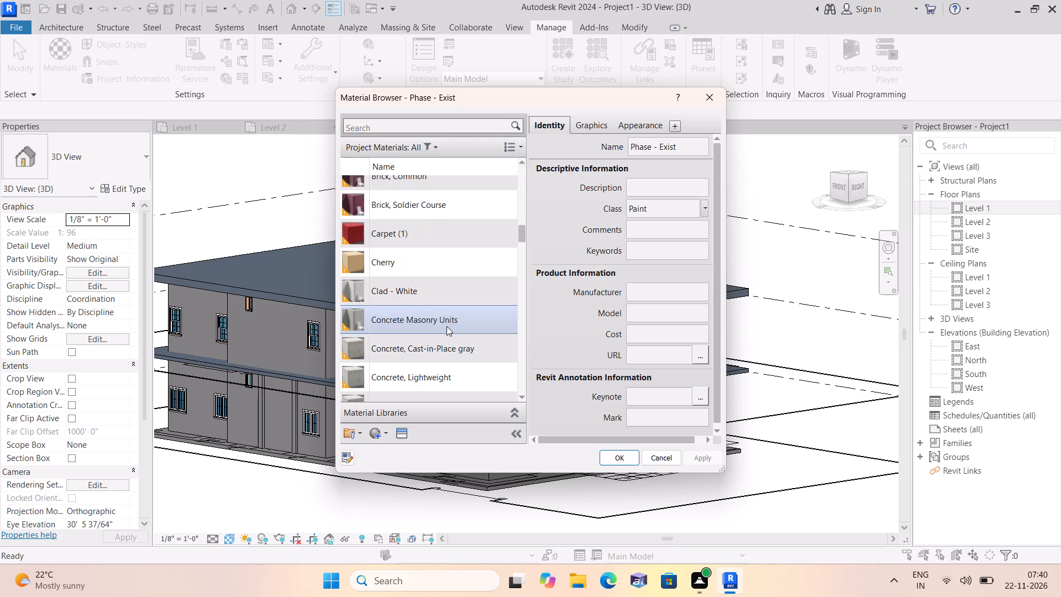
pyautogui.scroll(-1, 447, 326)
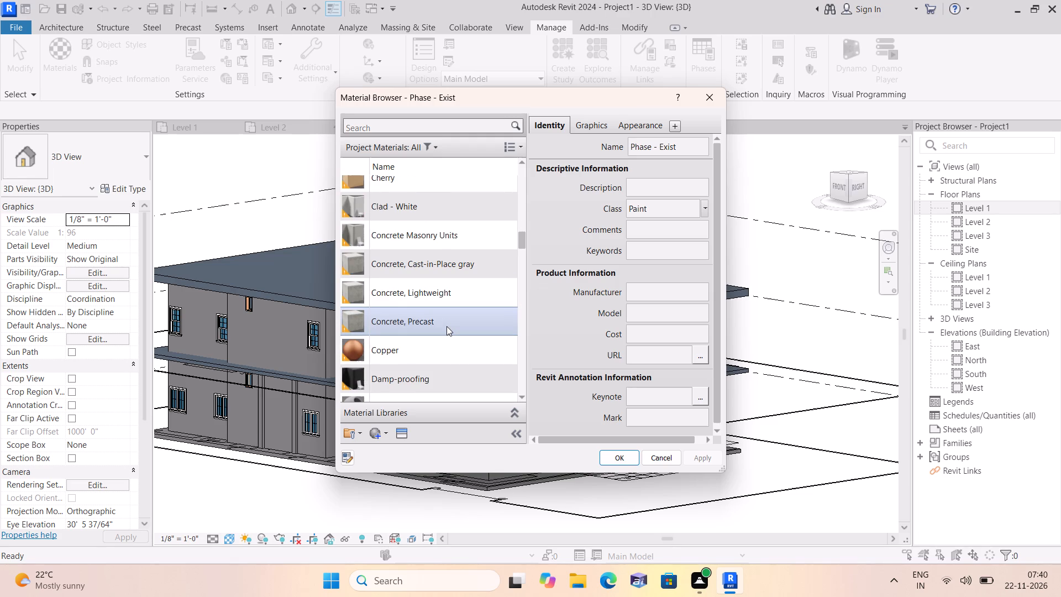
pyautogui.scroll(-5, 447, 326)
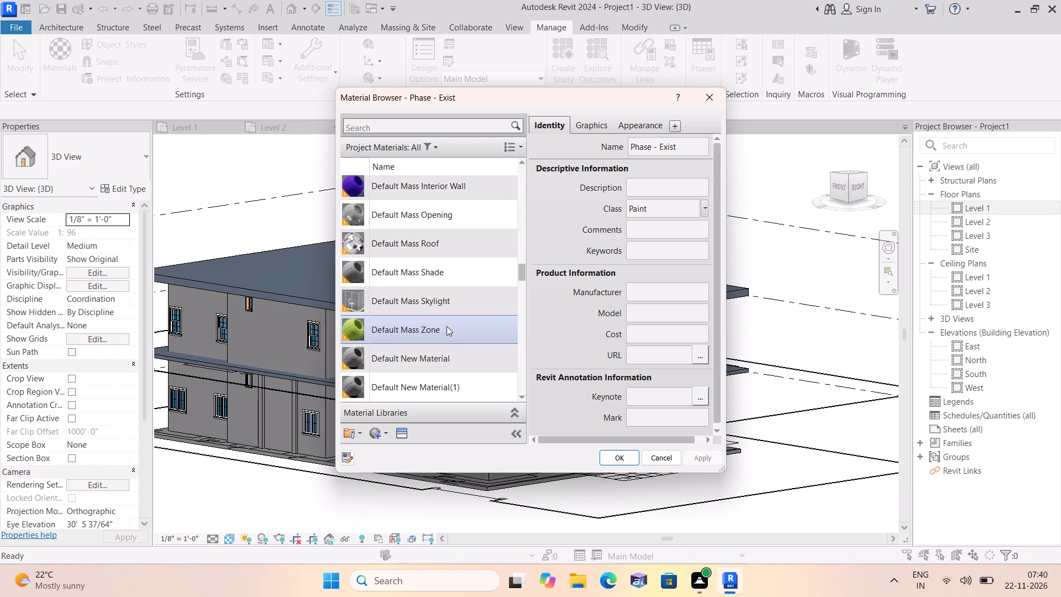
pyautogui.scroll(-3, 447, 326)
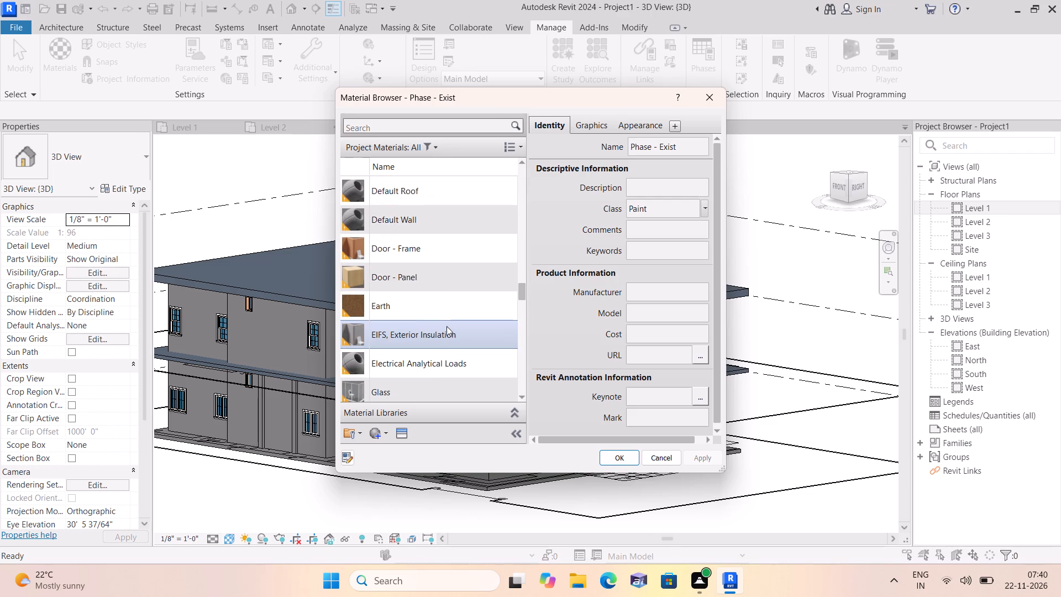
pyautogui.scroll(-5, 447, 326)
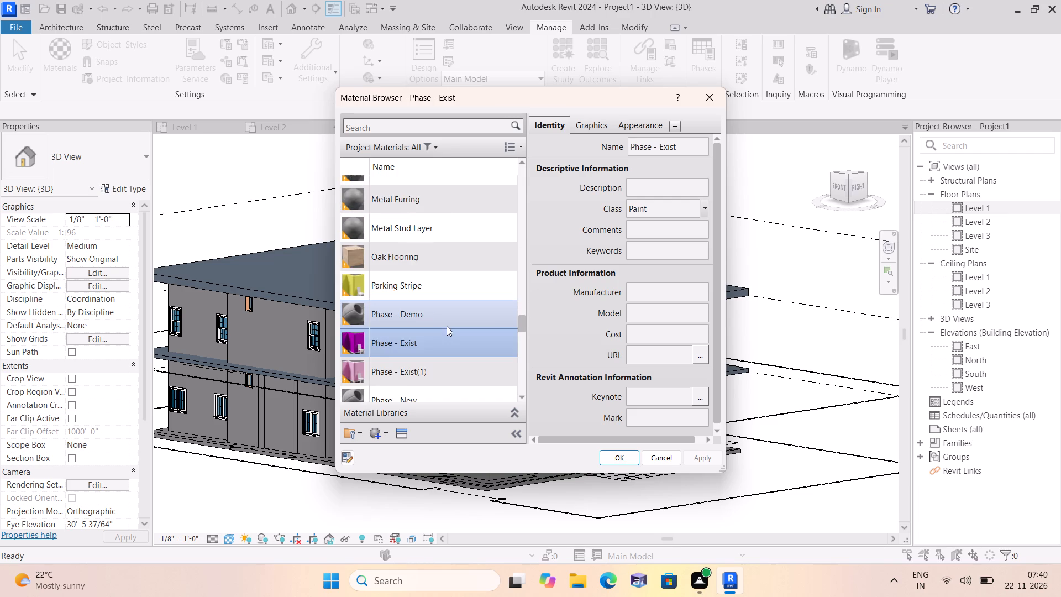
pyautogui.scroll(-2, 447, 326)
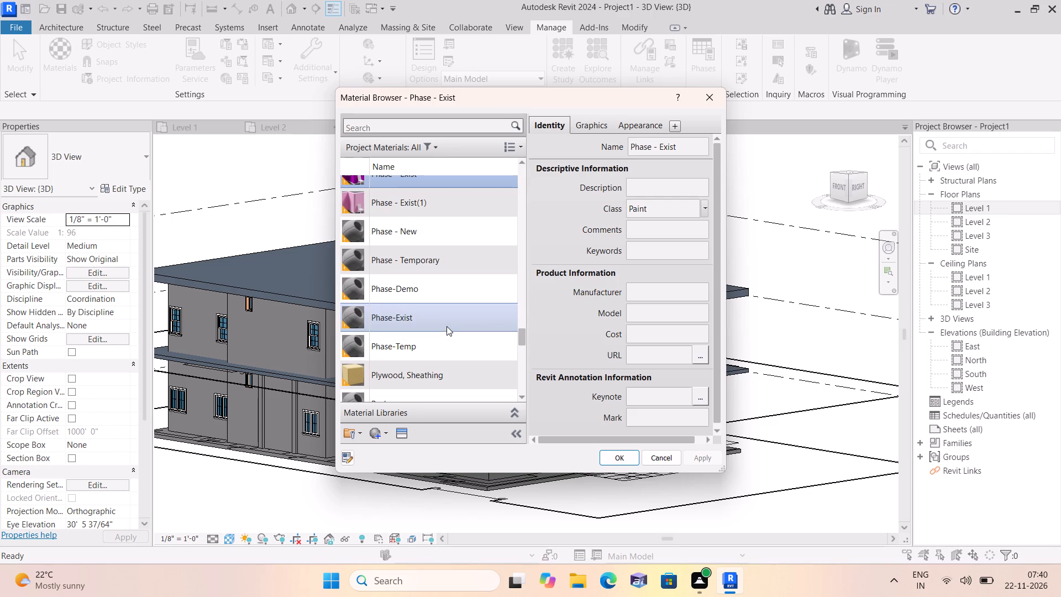
pyautogui.scroll(-2, 447, 326)
pyautogui.scroll(2, 447, 326)
pyautogui.scroll(1, 388, 269)
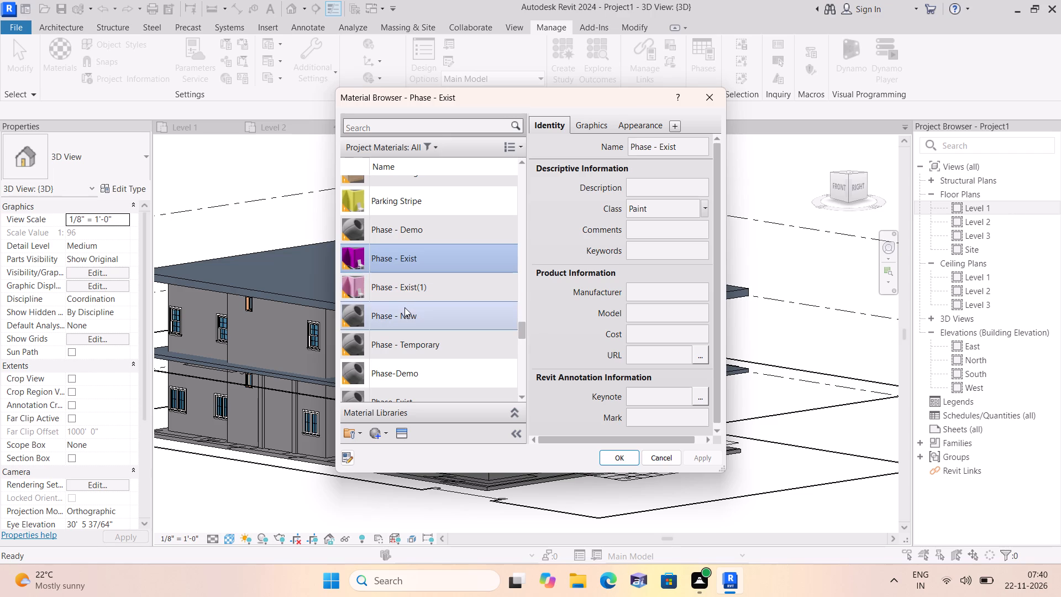
pyautogui.scroll(-2, 444, 347)
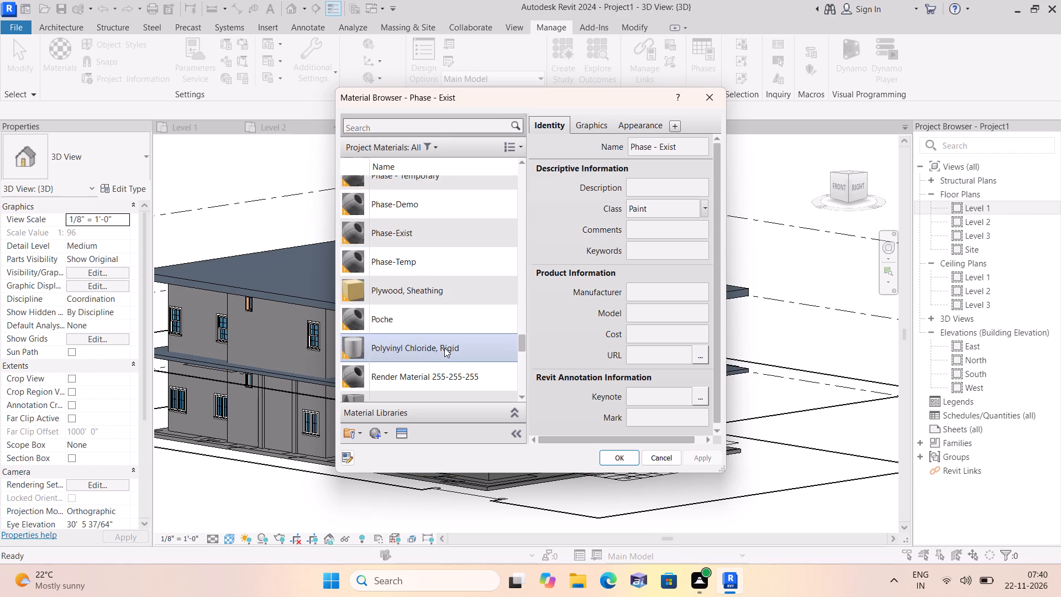
pyautogui.scroll(-3, 444, 348)
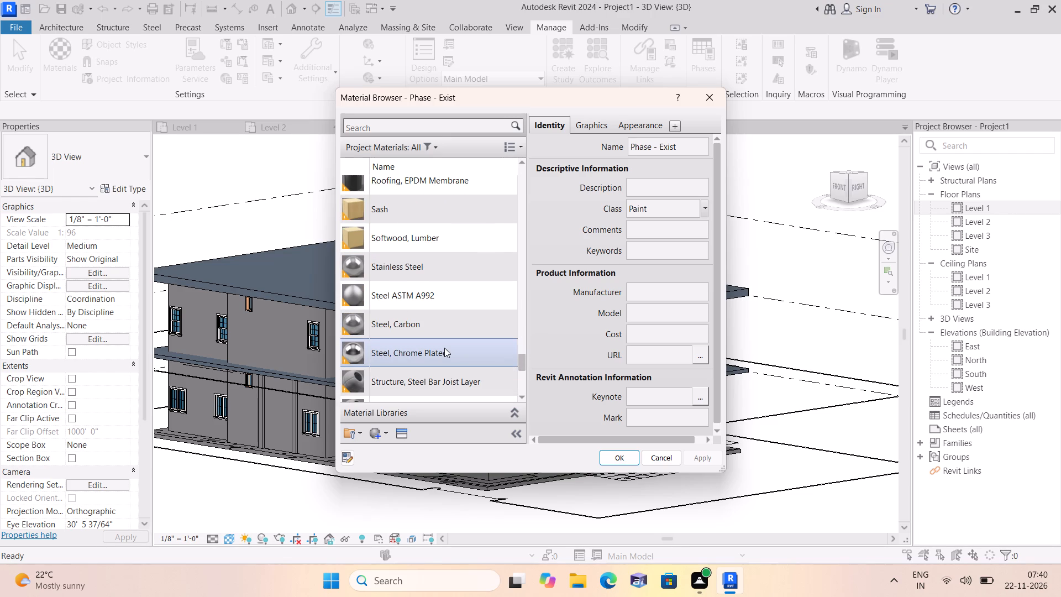
pyautogui.scroll(-6, 446, 345)
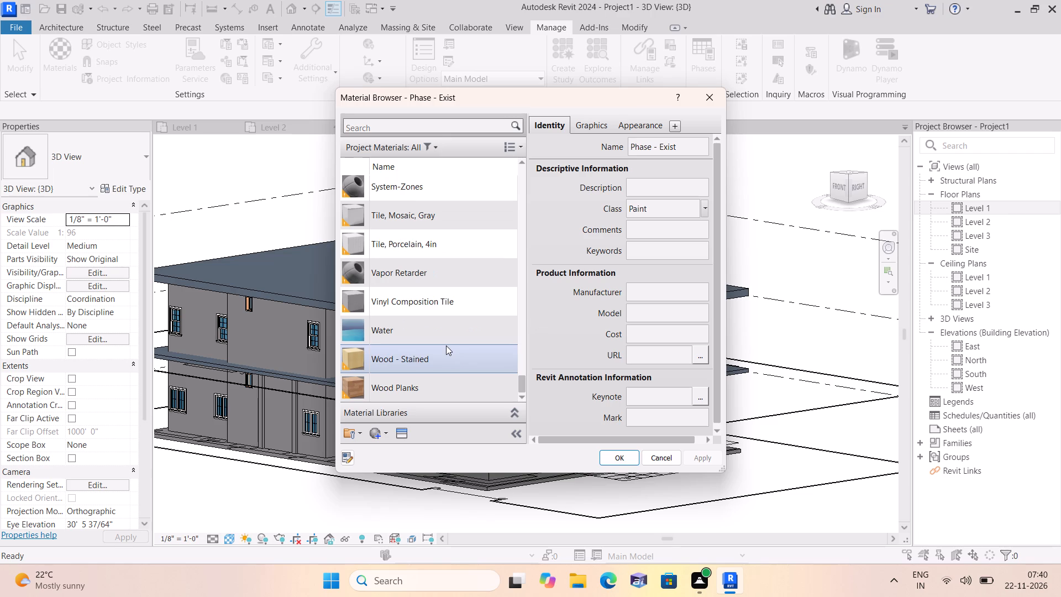
pyautogui.click(715, 96)
# Inspect the right side of the house in 3D and open the South elevation view.
pyautogui.scroll(1, 579, 400)
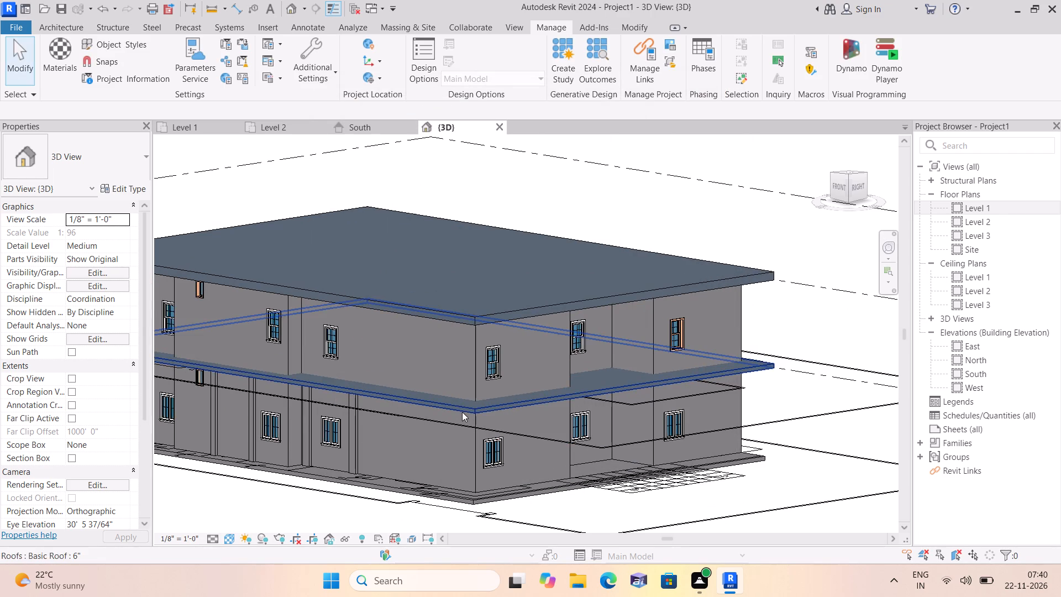
pyautogui.scroll(-2, 462, 420)
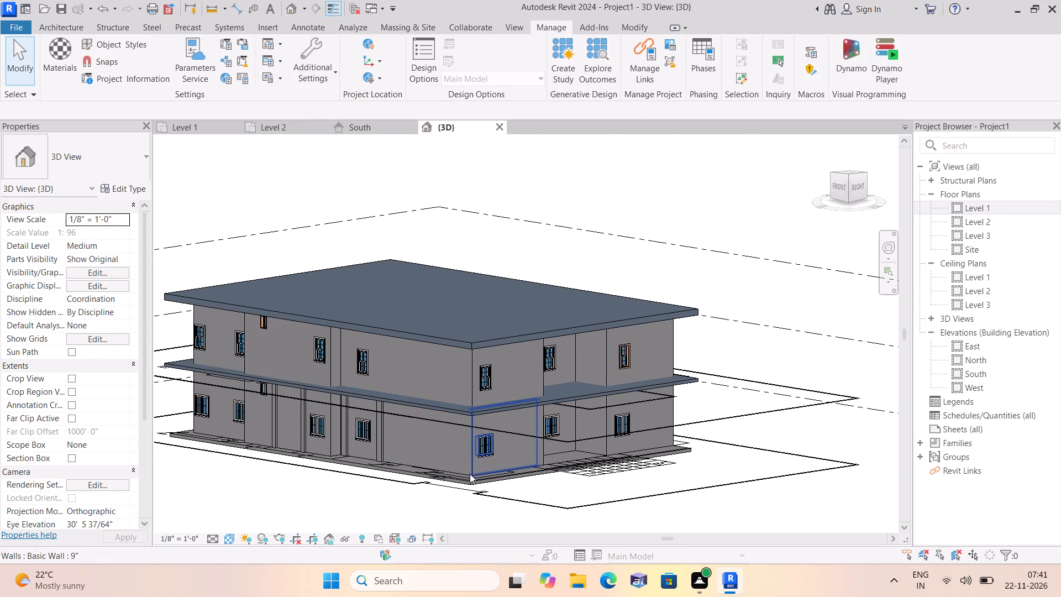
pyautogui.keyDown('shift'); pyautogui.moveTo(470, 476); pyautogui.dragTo(346, 476, button='middle'); pyautogui.keyUp('shift')
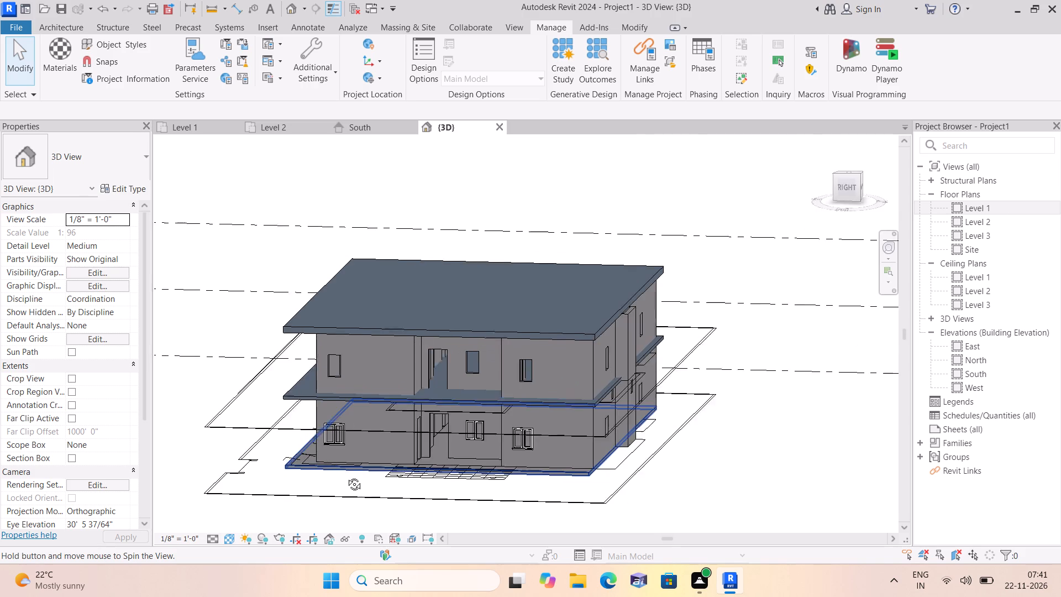
pyautogui.keyDown('shift'); pyautogui.moveTo(346, 476); pyautogui.dragTo(345, 476, button='middle'); pyautogui.keyUp('shift')
pyautogui.click(360, 130)
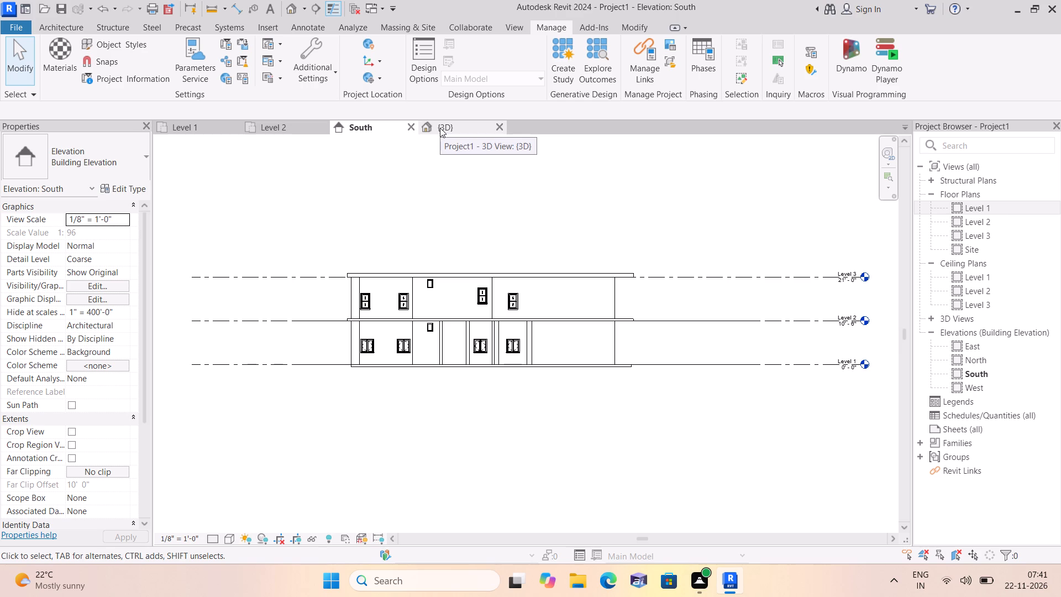
# Return to the 3D view and save the project in the Desktop's revit folder as "2 floor plan student work".
pyautogui.click(440, 128)
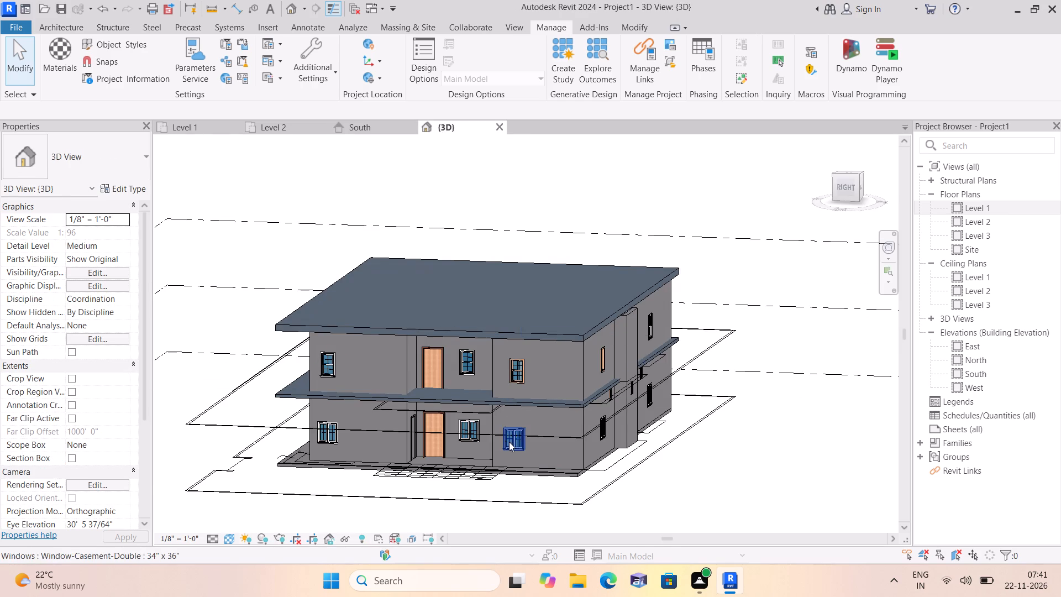
pyautogui.scroll(1, 511, 442)
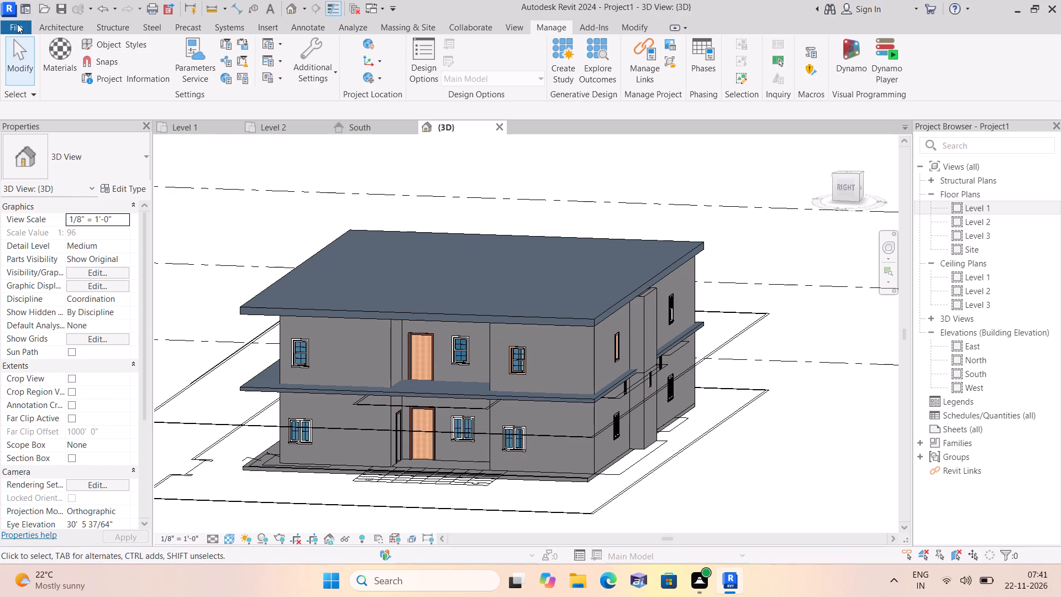
pyautogui.click(17, 24)
pyautogui.click(64, 169)
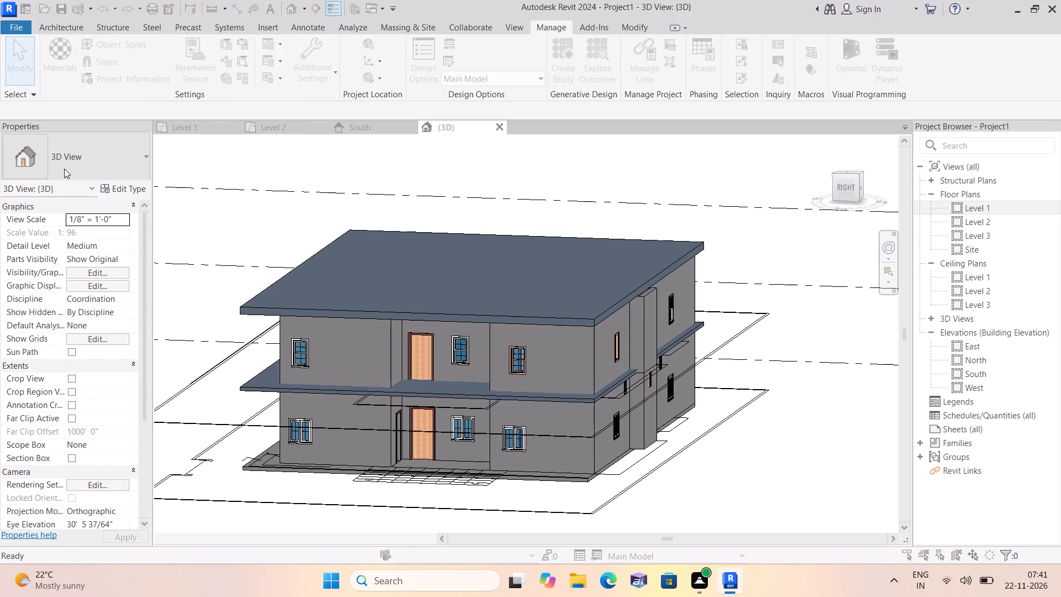
pyautogui.doubleClick(315, 378)
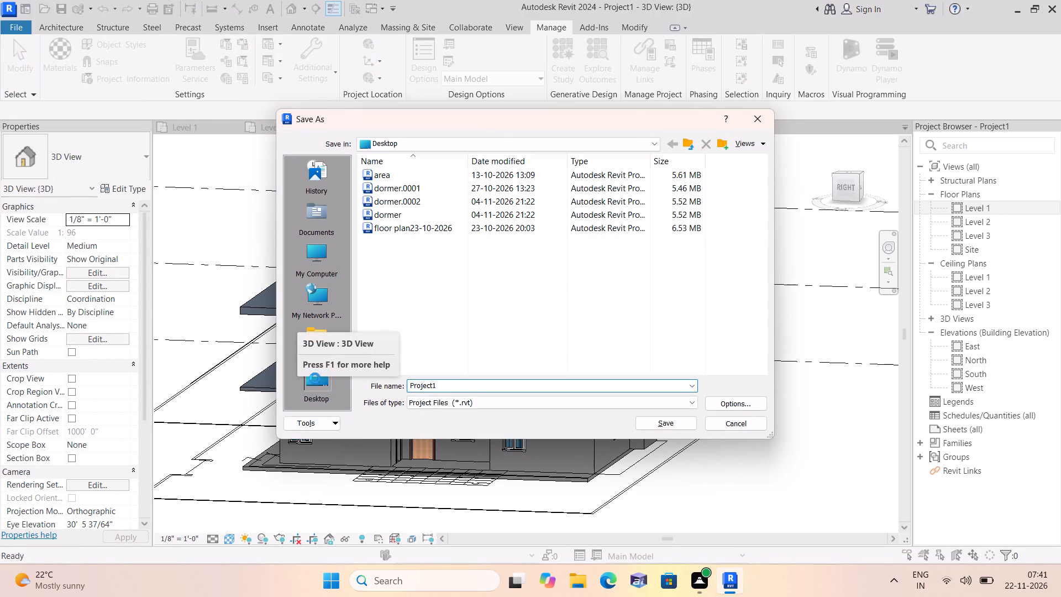
pyautogui.doubleClick(404, 320)
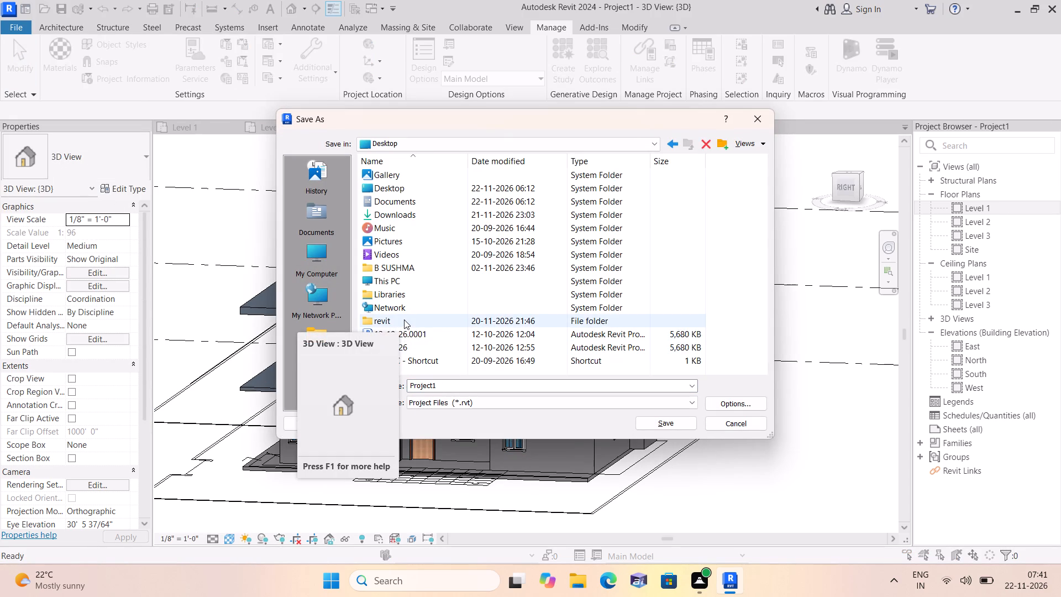
pyautogui.scroll(-1, 402, 296)
pyautogui.click(450, 385)
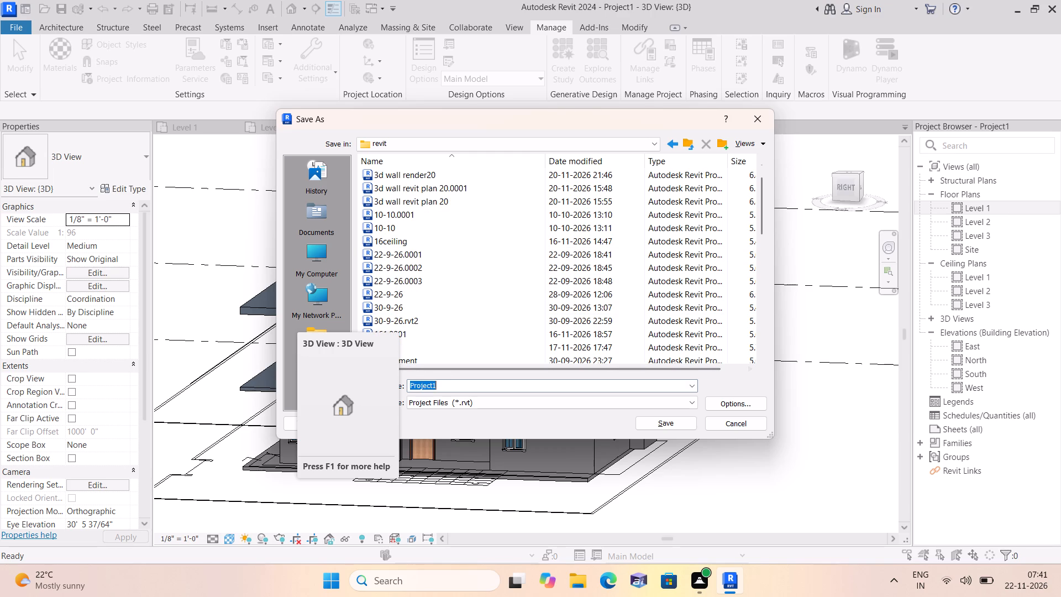
pyautogui.press('BackSpace')
pyautogui.press('BackSpace')
pyautogui.press('BackSpace')
pyautogui.press('BackSpace')
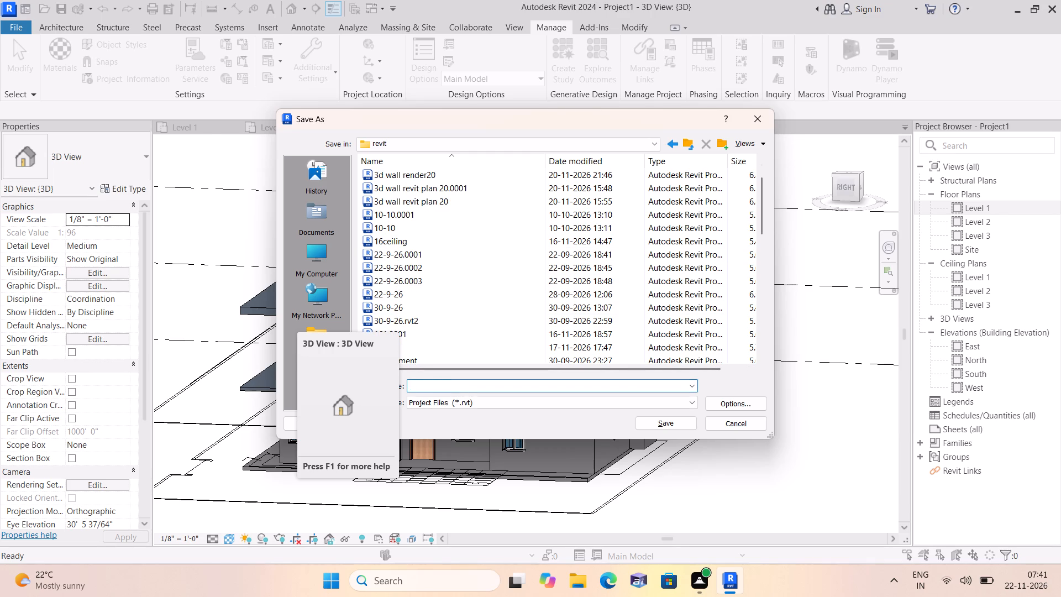
pyautogui.press('2')
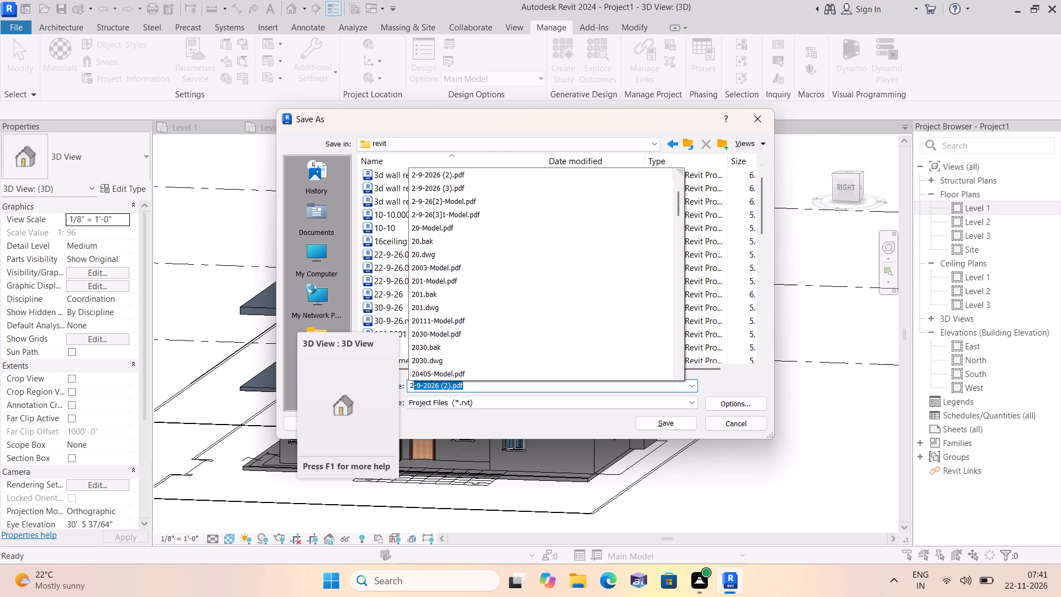
pyautogui.press('BackSpace')
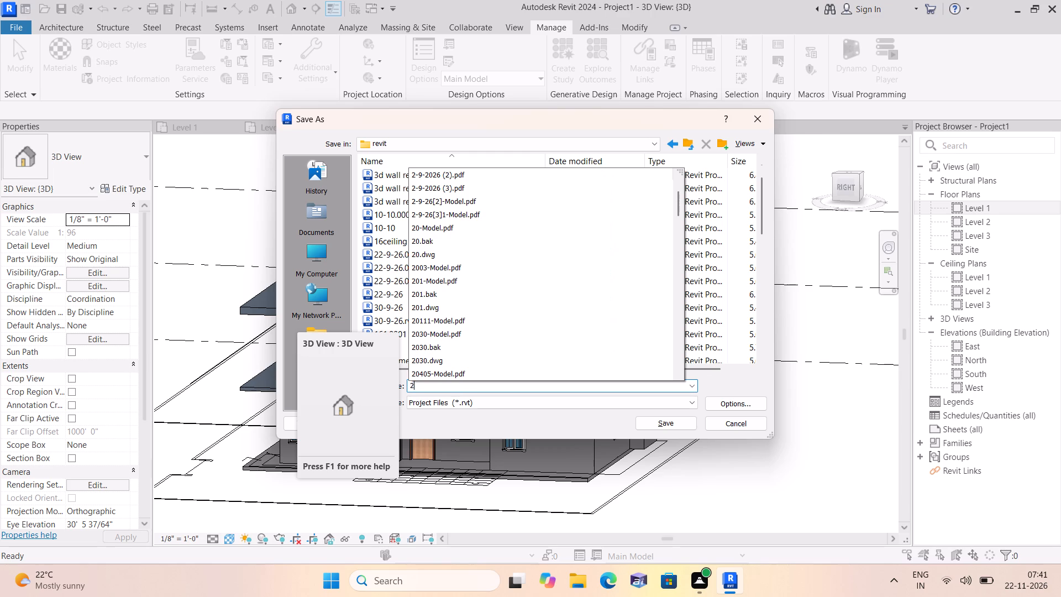
pyautogui.press('BackSpace')
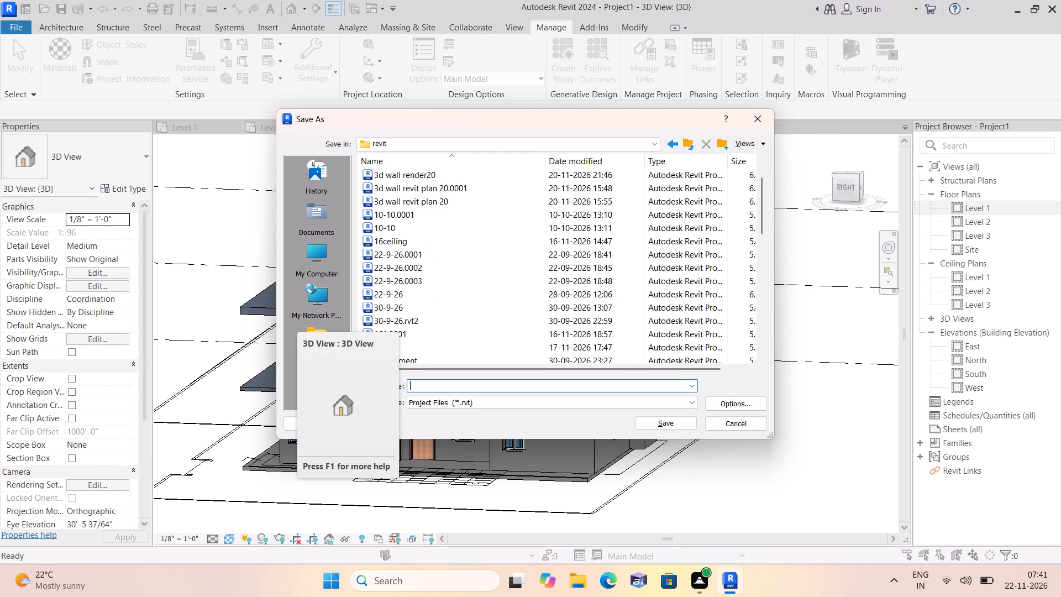
pyautogui.write('2 floor')
pyautogui.press('space')
pyautogui.write('plan student work')
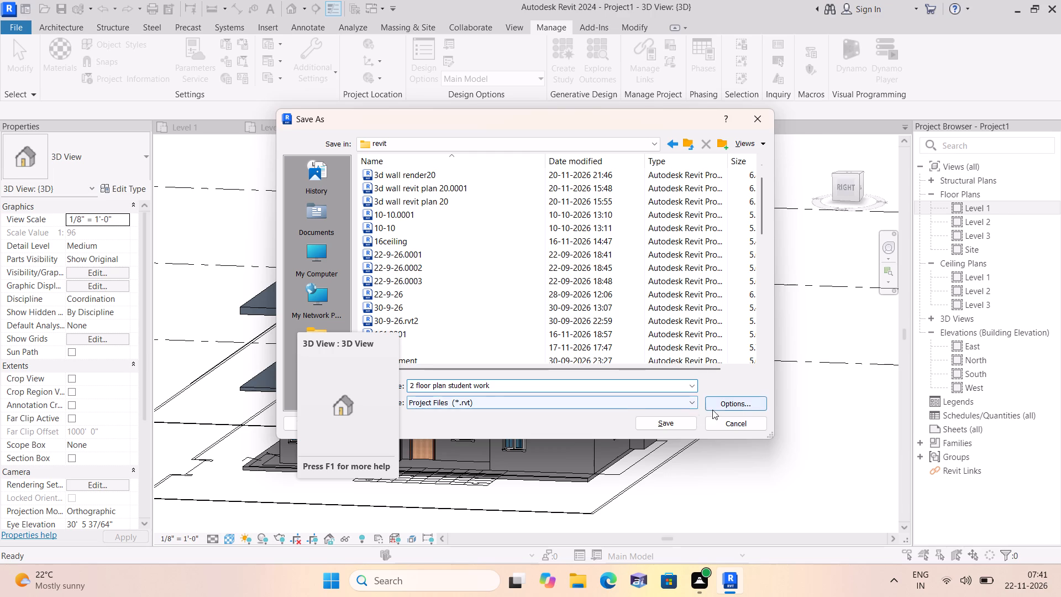
pyautogui.click(669, 423)
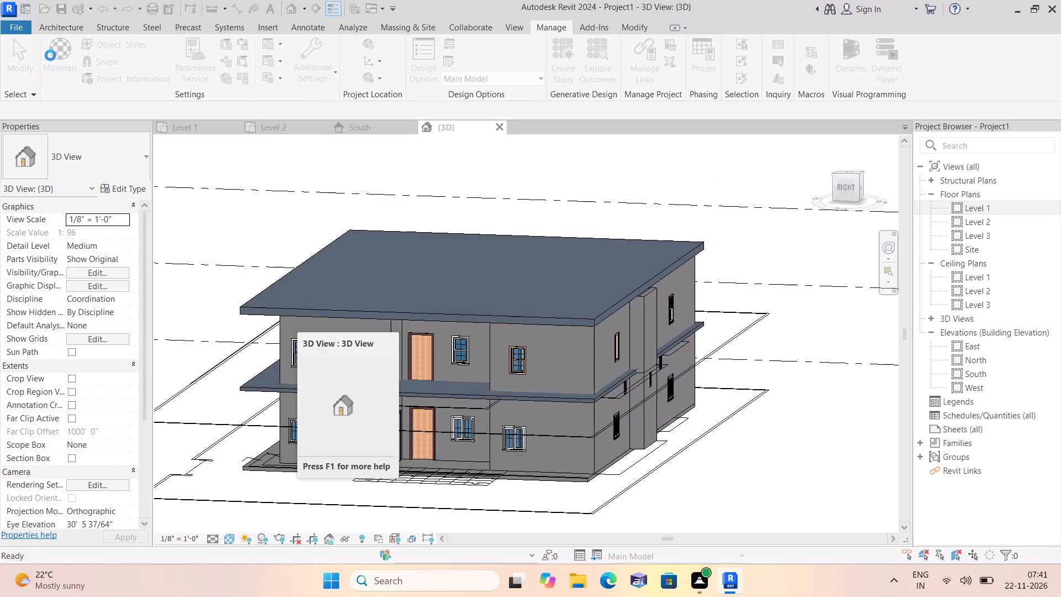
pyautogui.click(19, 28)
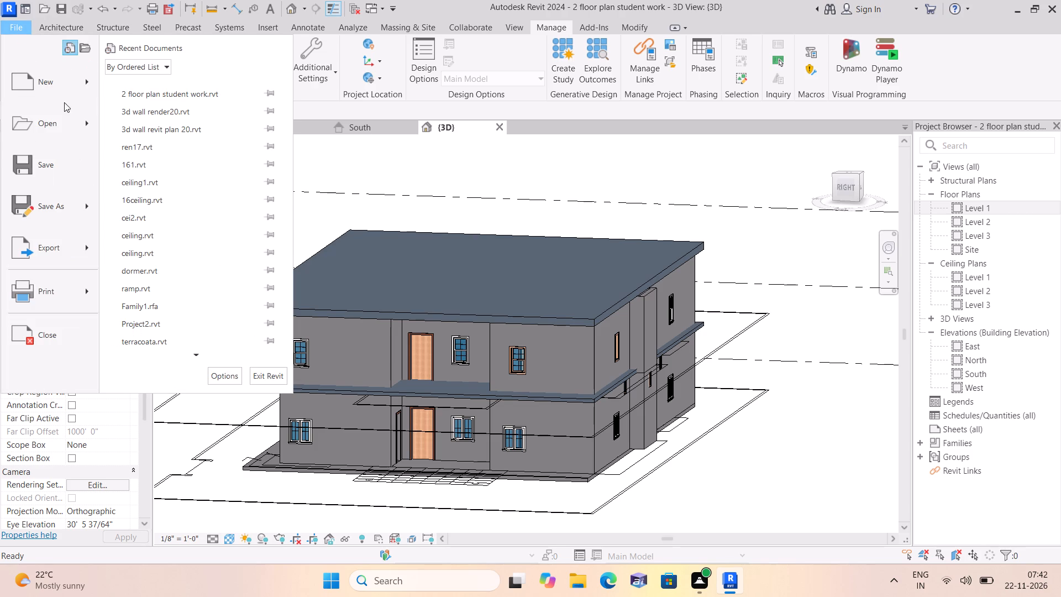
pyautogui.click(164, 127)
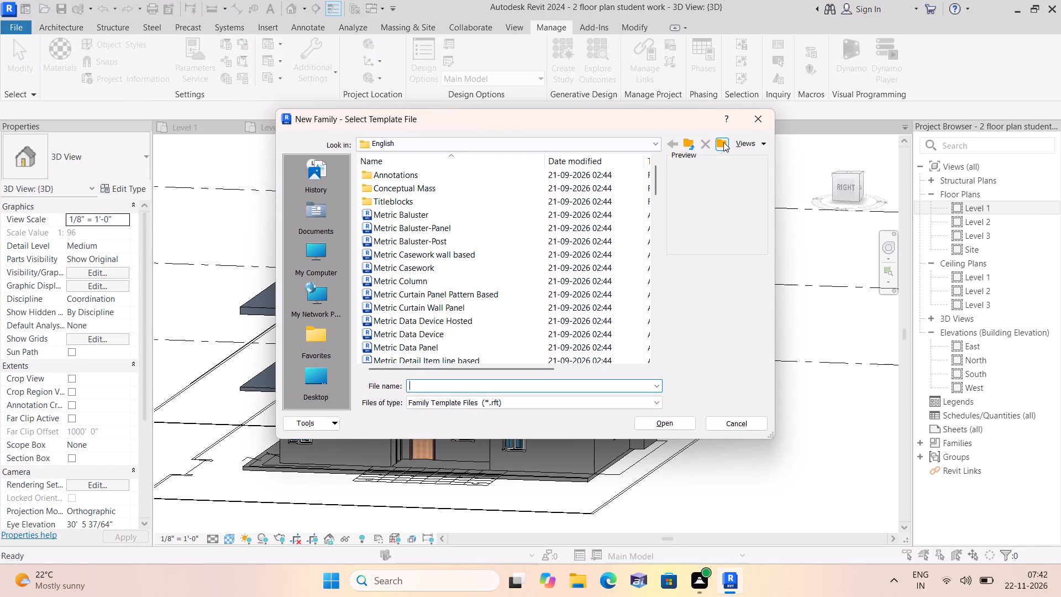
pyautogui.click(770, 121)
# Export the current 3D view as a JPEG image, zoomed to 50% of actual size with raster image quality 600.
pyautogui.click(15, 29)
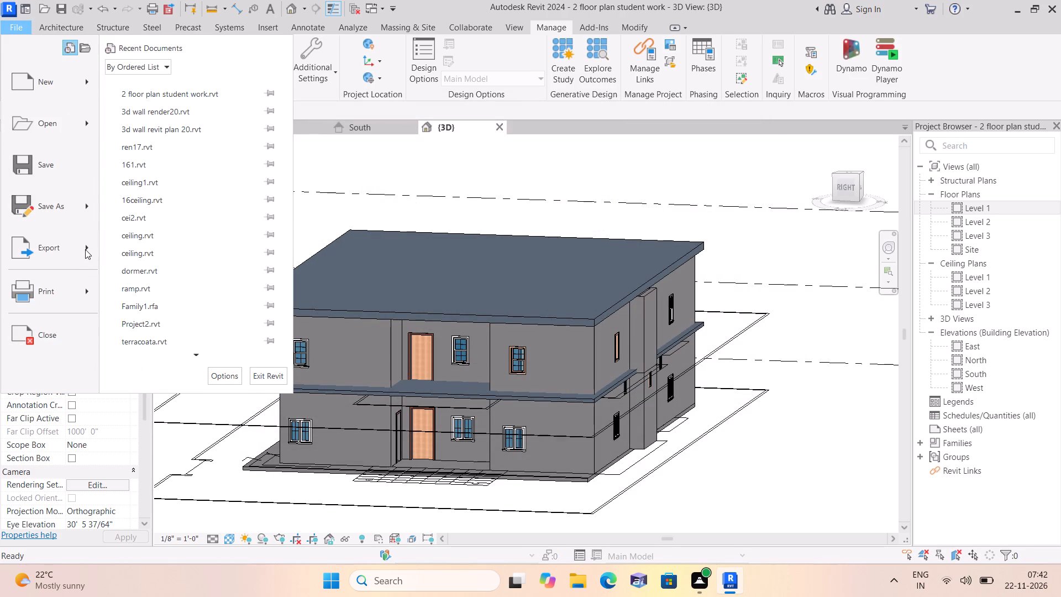
pyautogui.click(85, 248)
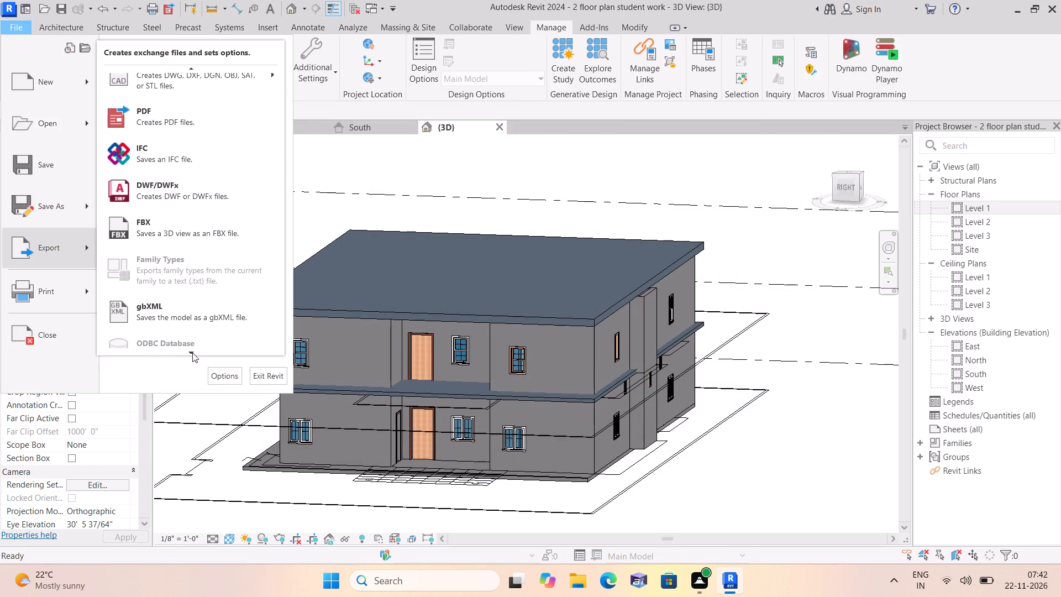
pyautogui.click(192, 352)
pyautogui.click(275, 248)
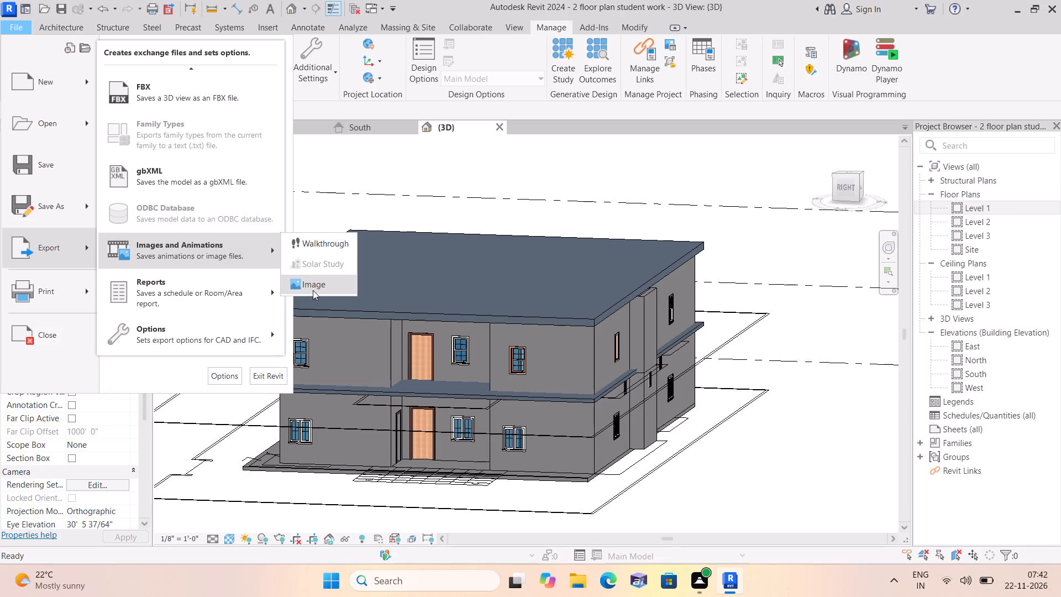
pyautogui.click(313, 290)
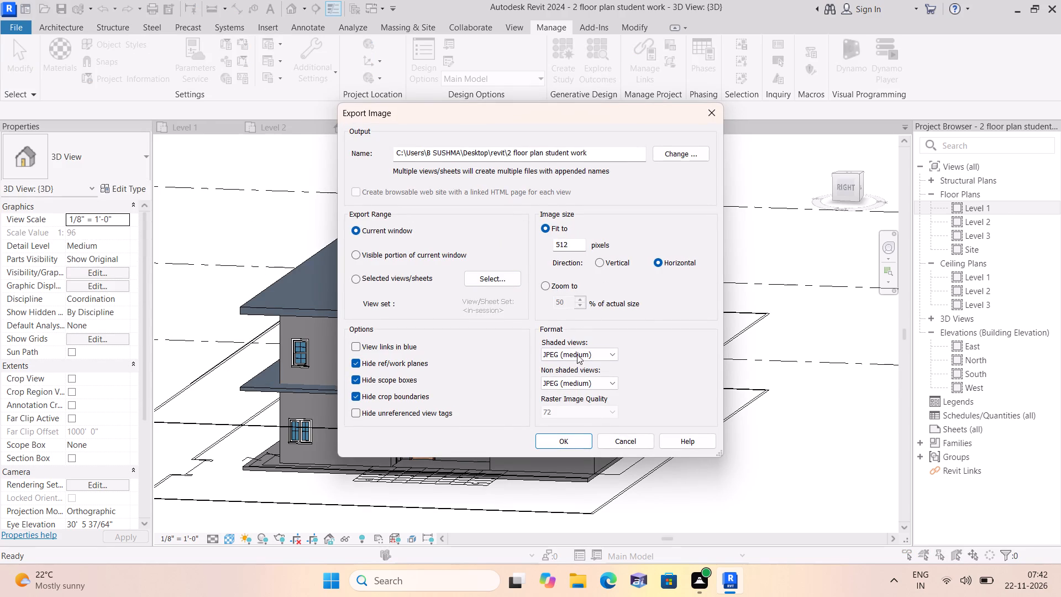
pyautogui.click(544, 287)
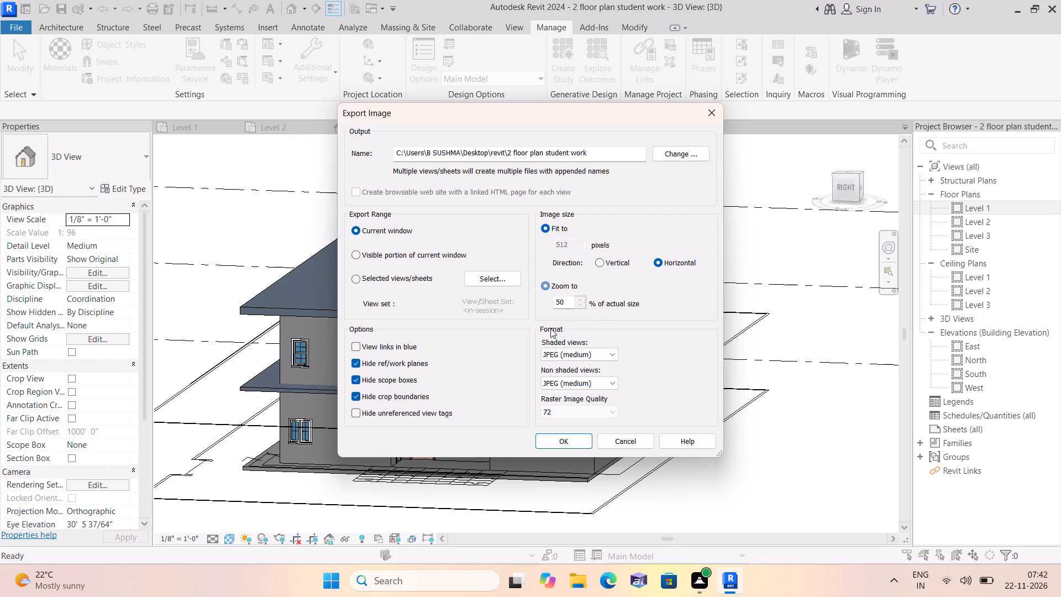
pyautogui.click(610, 412)
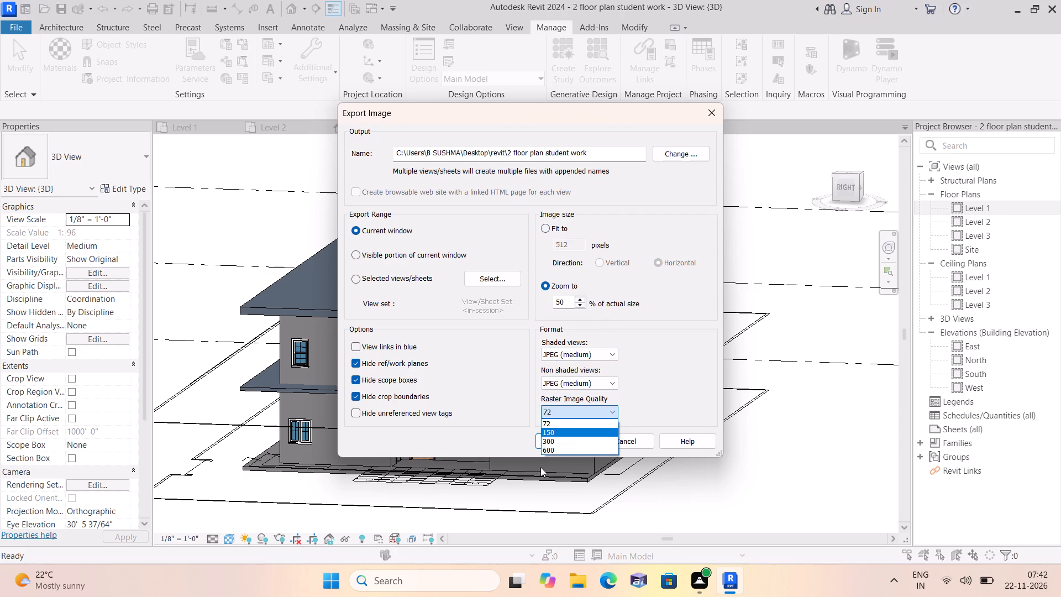
pyautogui.click(553, 448)
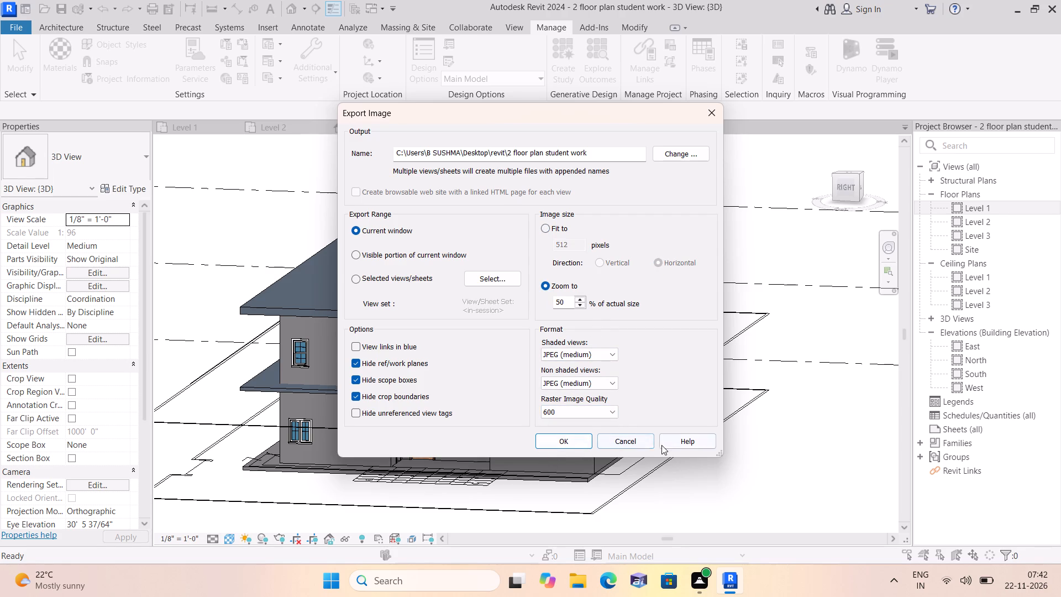
pyautogui.click(568, 438)
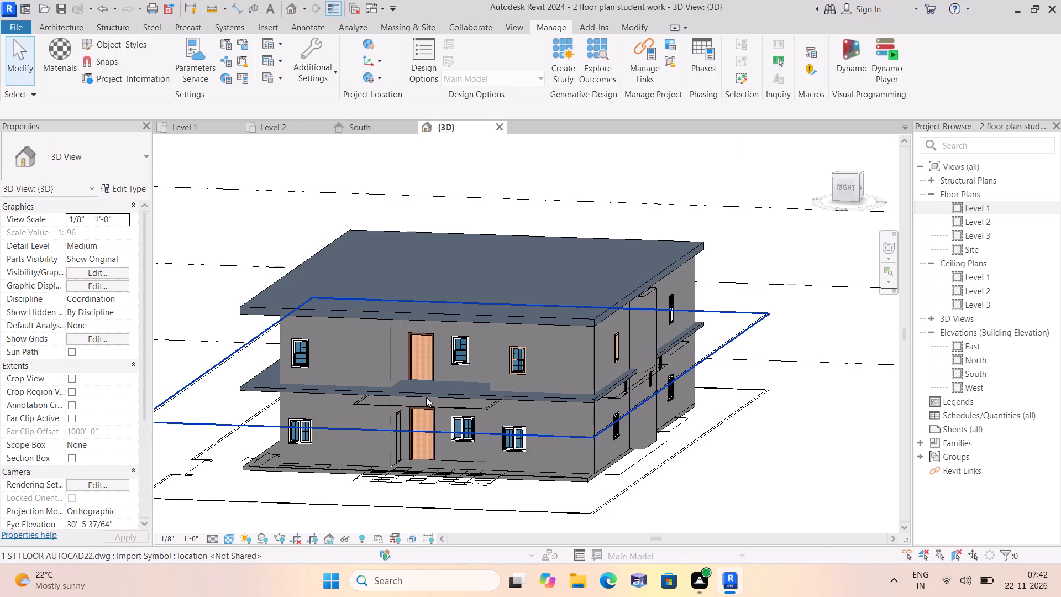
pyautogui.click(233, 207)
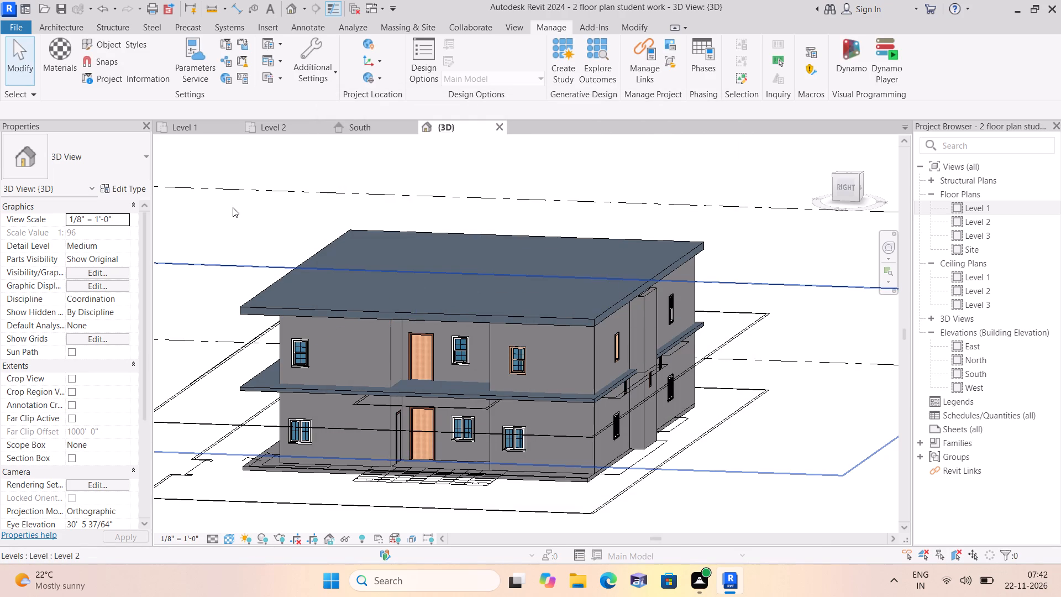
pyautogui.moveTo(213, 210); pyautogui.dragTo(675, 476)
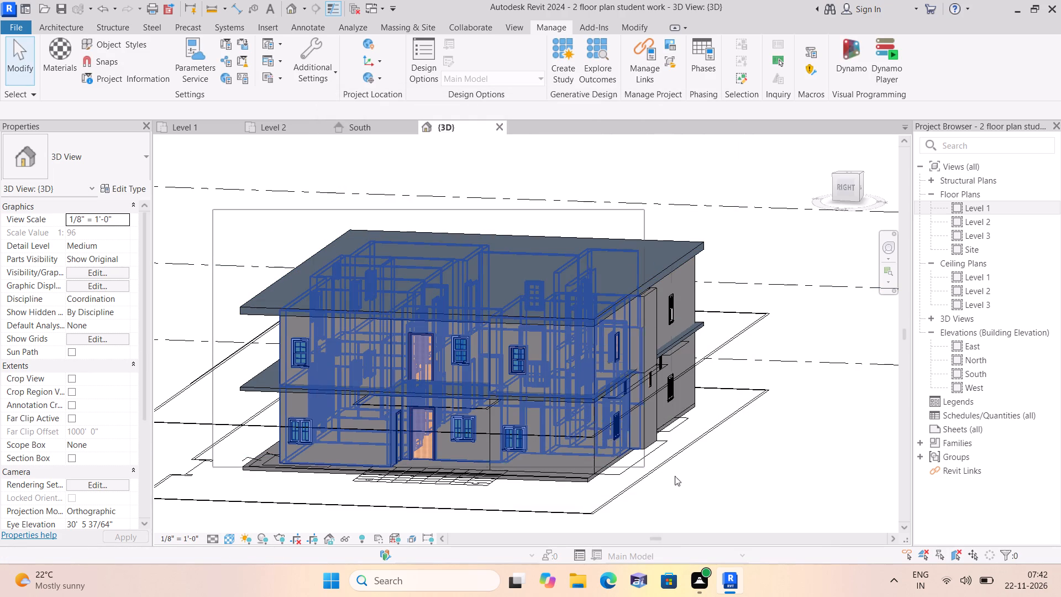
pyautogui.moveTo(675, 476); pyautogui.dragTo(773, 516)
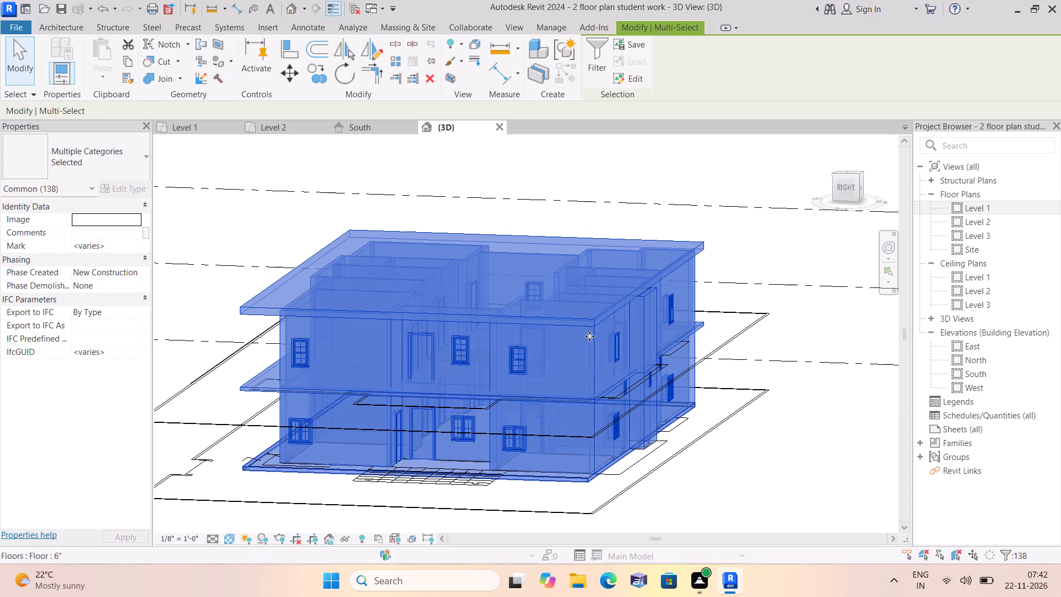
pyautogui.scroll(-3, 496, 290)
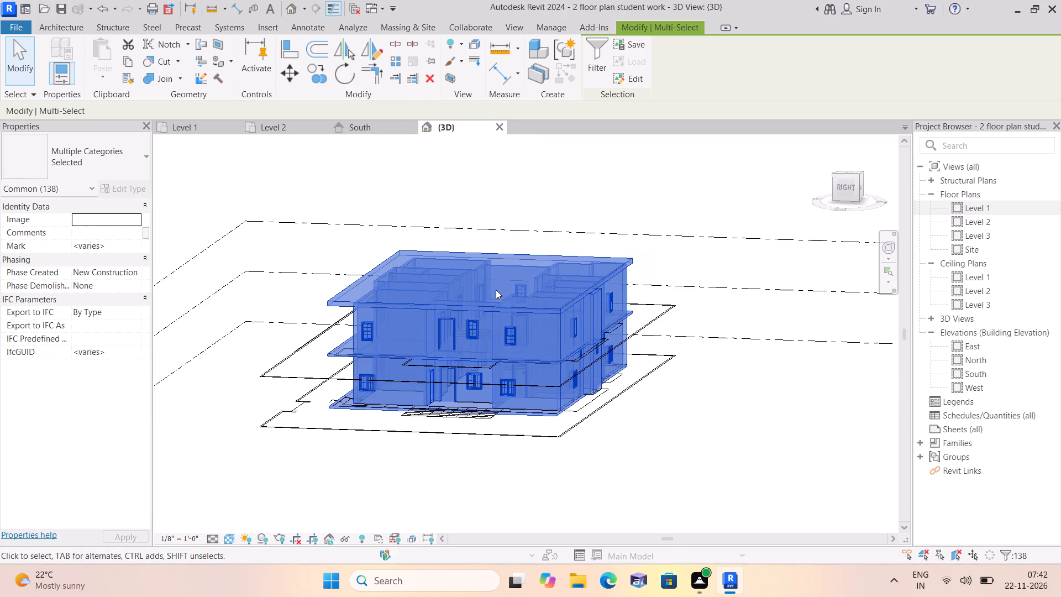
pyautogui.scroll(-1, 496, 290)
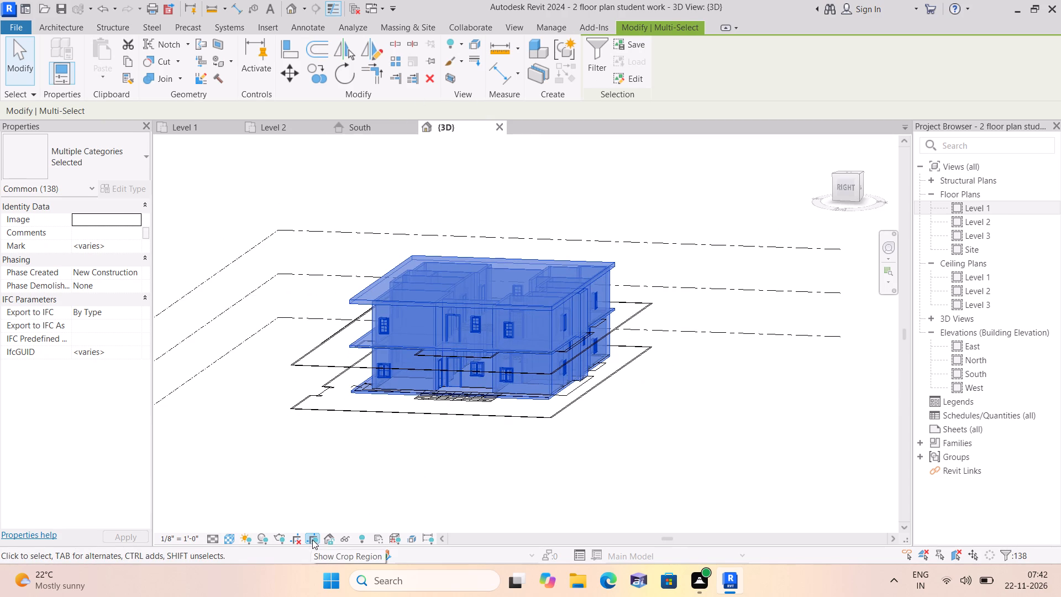
# Show the 3D view's crop region and pull its upper and lower edges in close to the house.
pyautogui.click(314, 540)
pyautogui.scroll(-3, 428, 420)
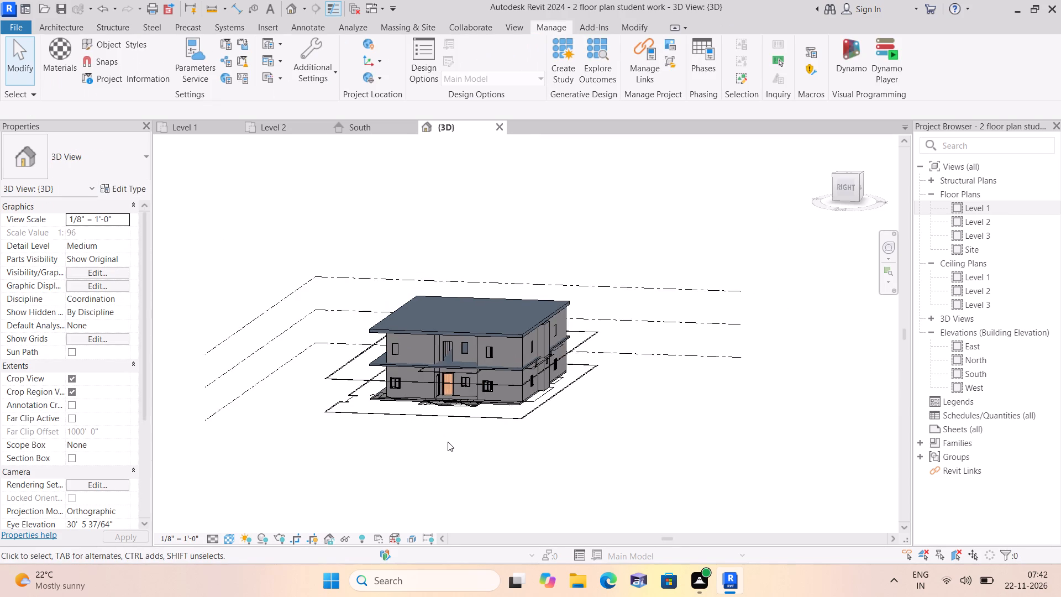
pyautogui.click(427, 277)
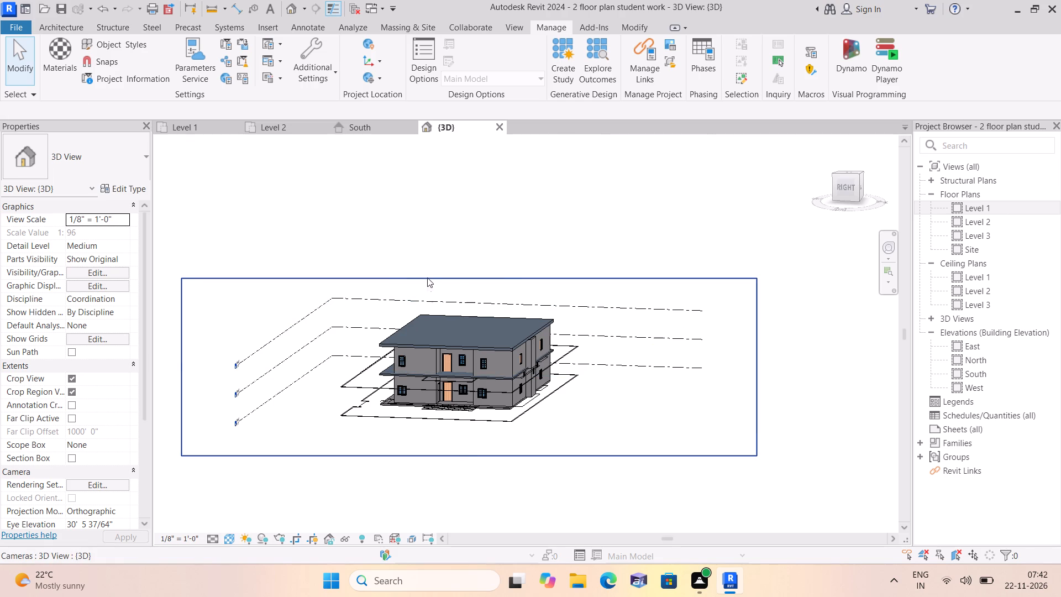
pyautogui.click(469, 277)
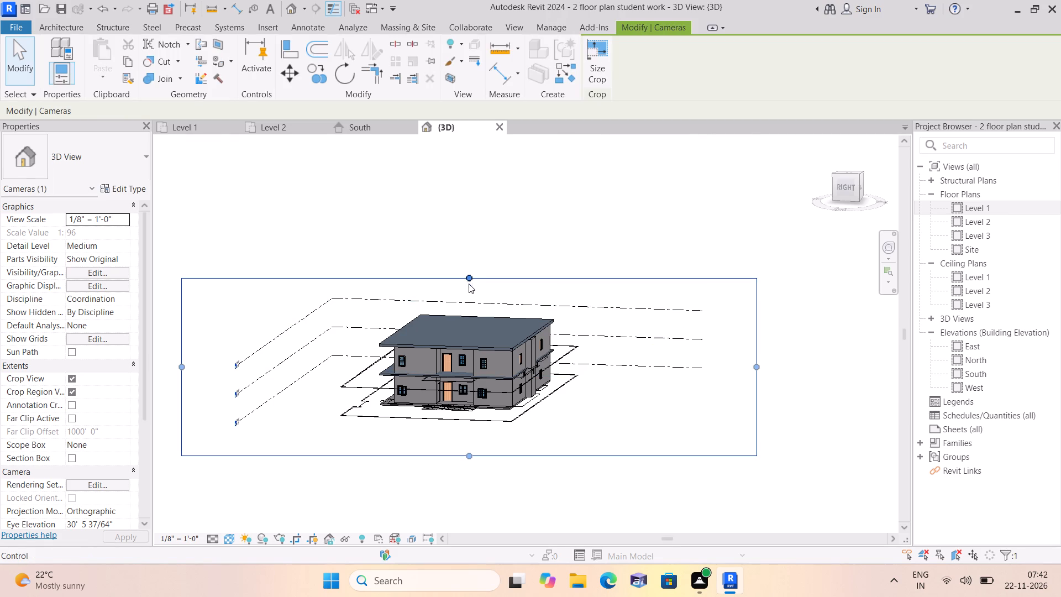
pyautogui.scroll(1, 467, 302)
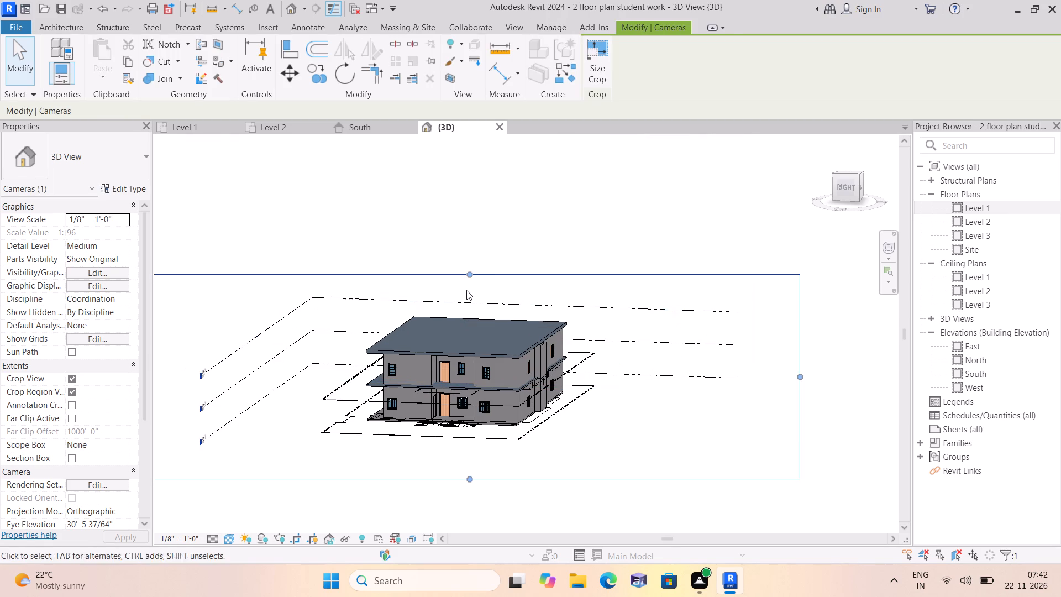
pyautogui.moveTo(470, 271); pyautogui.dragTo(480, 303)
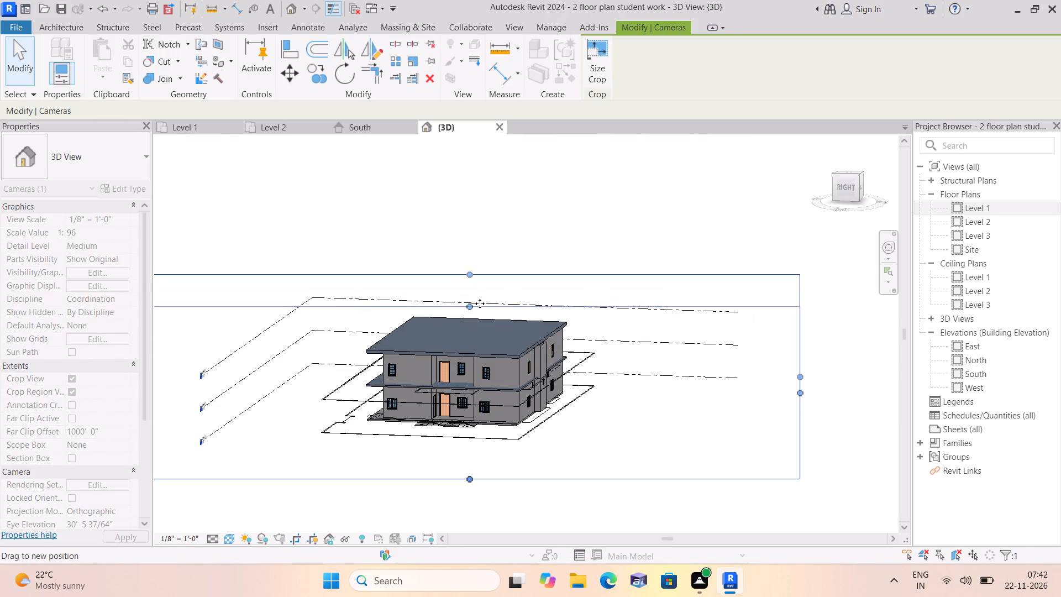
pyautogui.moveTo(480, 303); pyautogui.dragTo(480, 304)
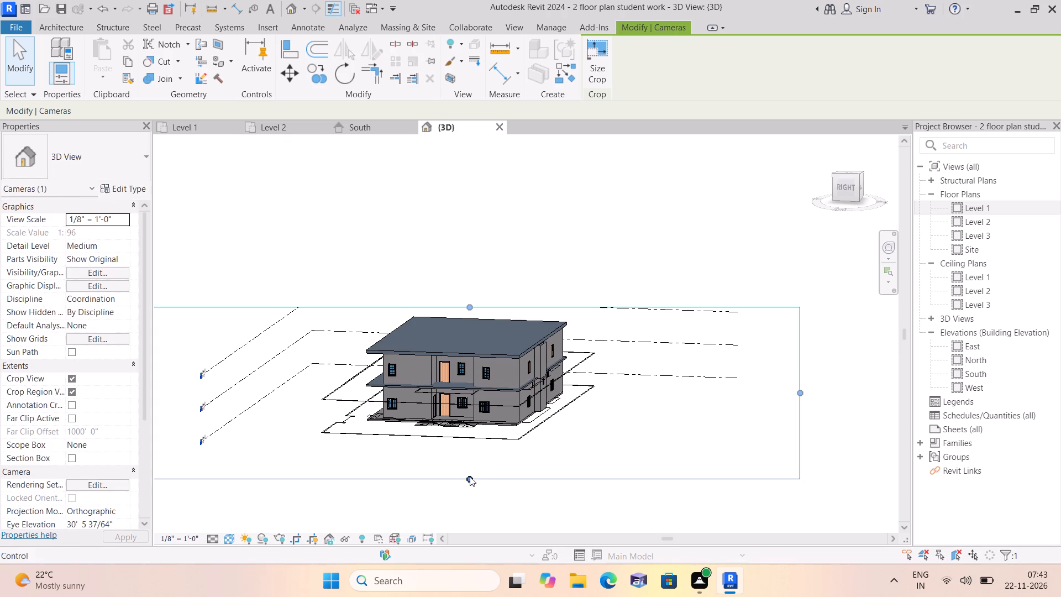
pyautogui.moveTo(469, 481); pyautogui.dragTo(480, 435)
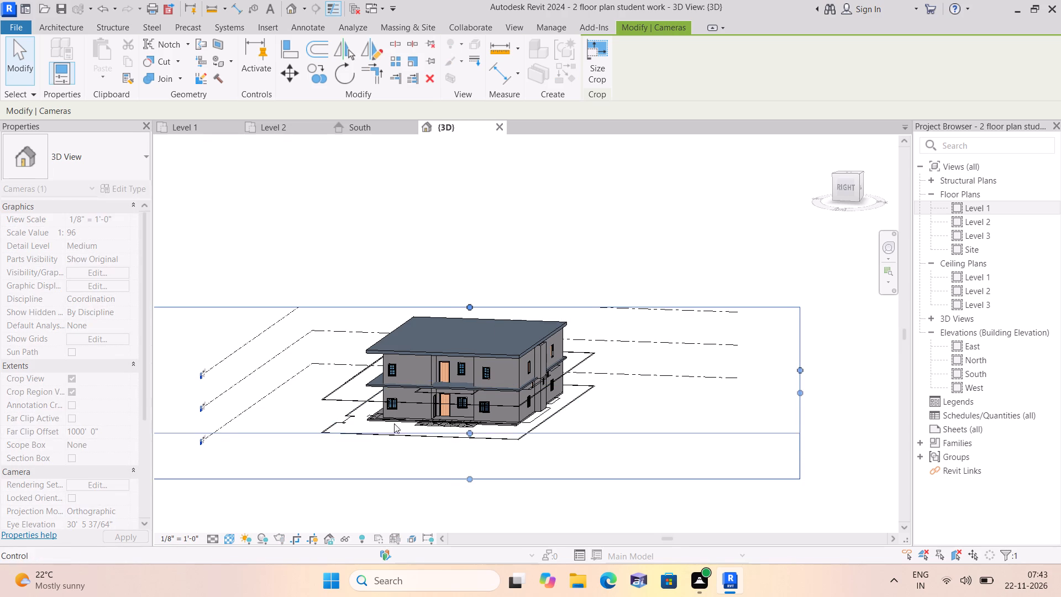
# Narrow the 3D view's crop region from both sides so it fits tightly around the house.
pyautogui.moveTo(799, 370); pyautogui.dragTo(612, 384)
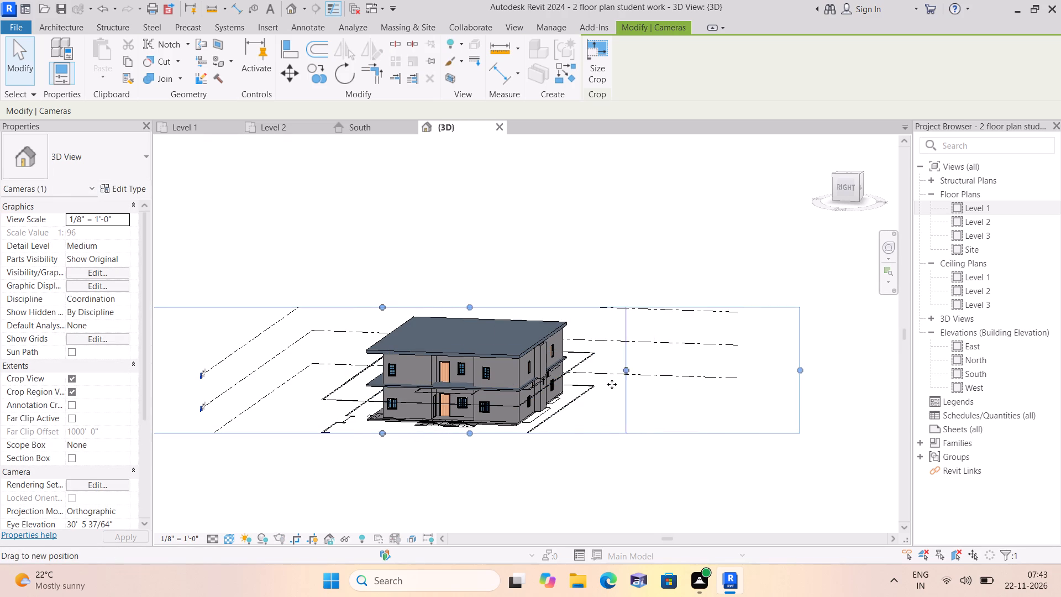
pyautogui.moveTo(612, 384); pyautogui.dragTo(574, 386)
pyautogui.scroll(-1, 243, 371)
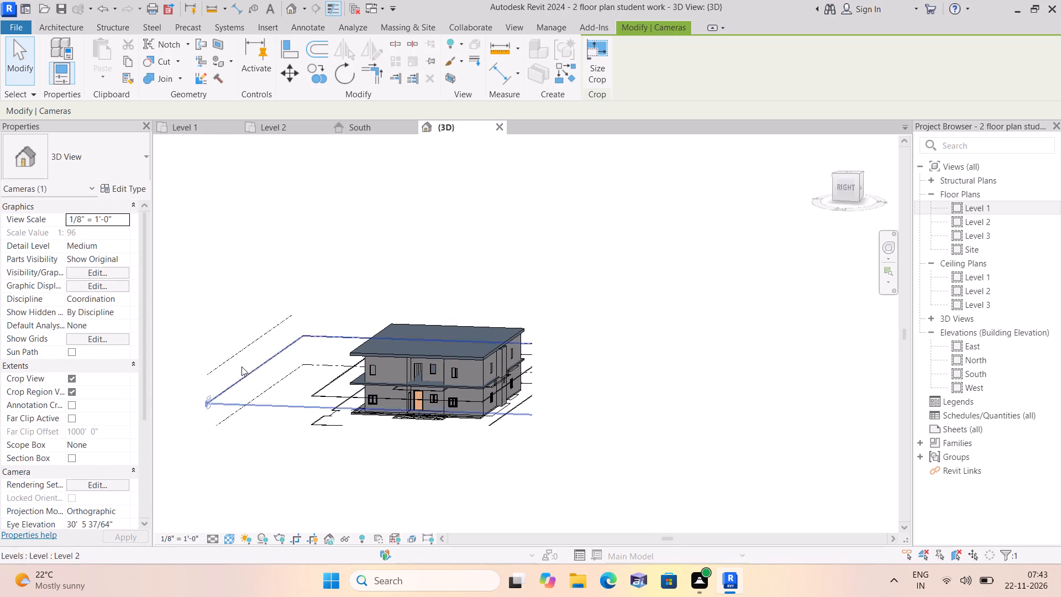
pyautogui.moveTo(285, 364); pyautogui.dragTo(332, 359, button='middle')
pyautogui.scroll(-4, 286, 364)
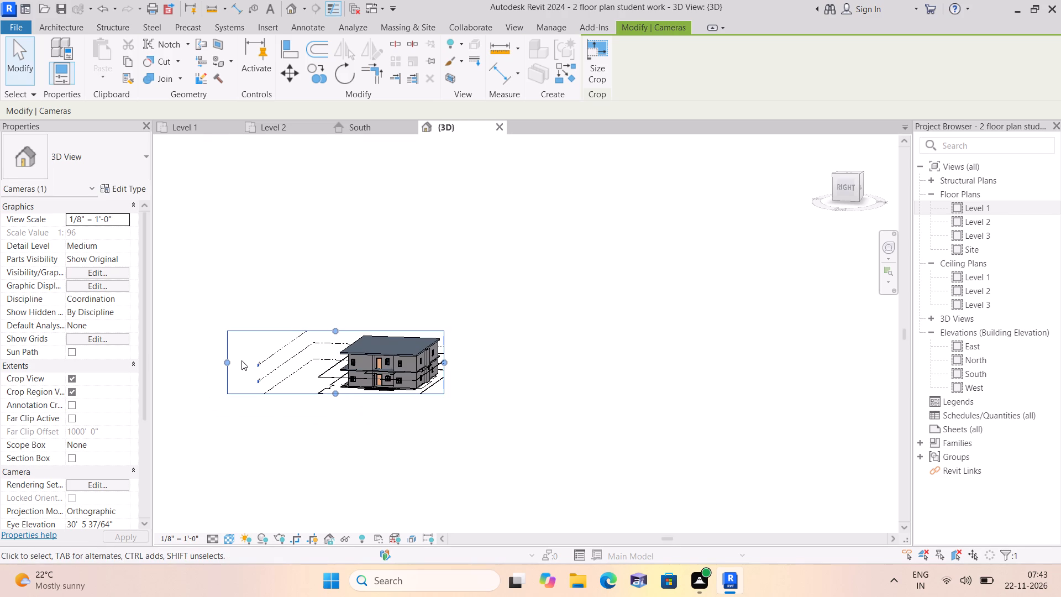
pyautogui.moveTo(229, 362); pyautogui.dragTo(340, 377)
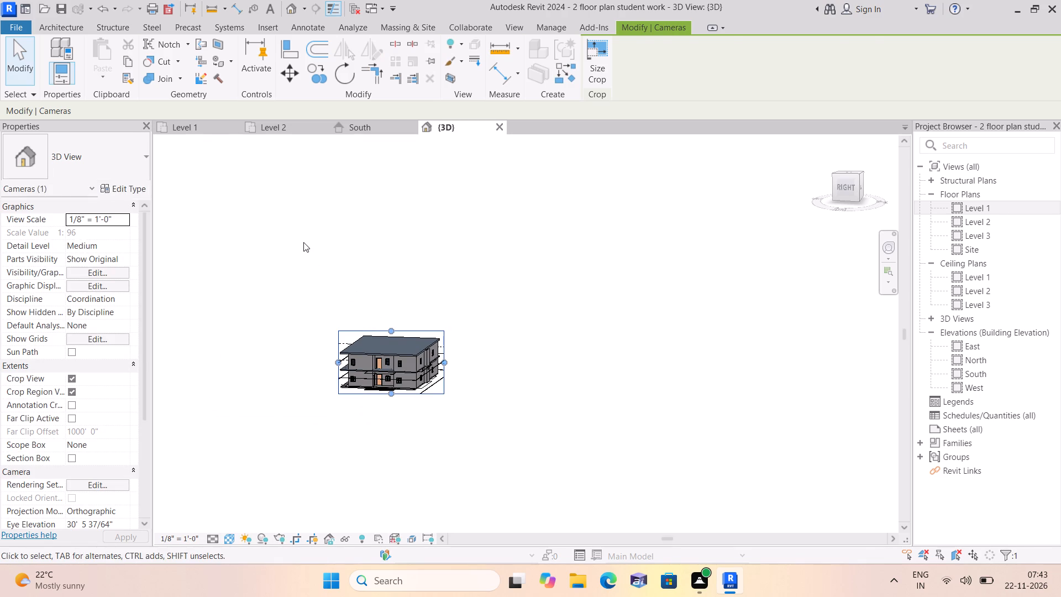
pyautogui.press('Escape')
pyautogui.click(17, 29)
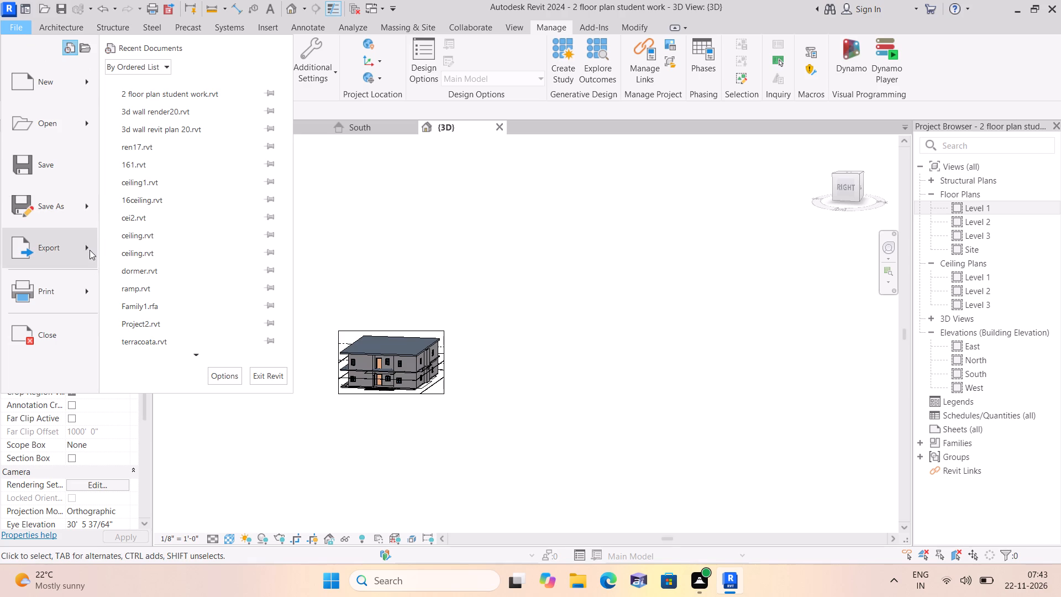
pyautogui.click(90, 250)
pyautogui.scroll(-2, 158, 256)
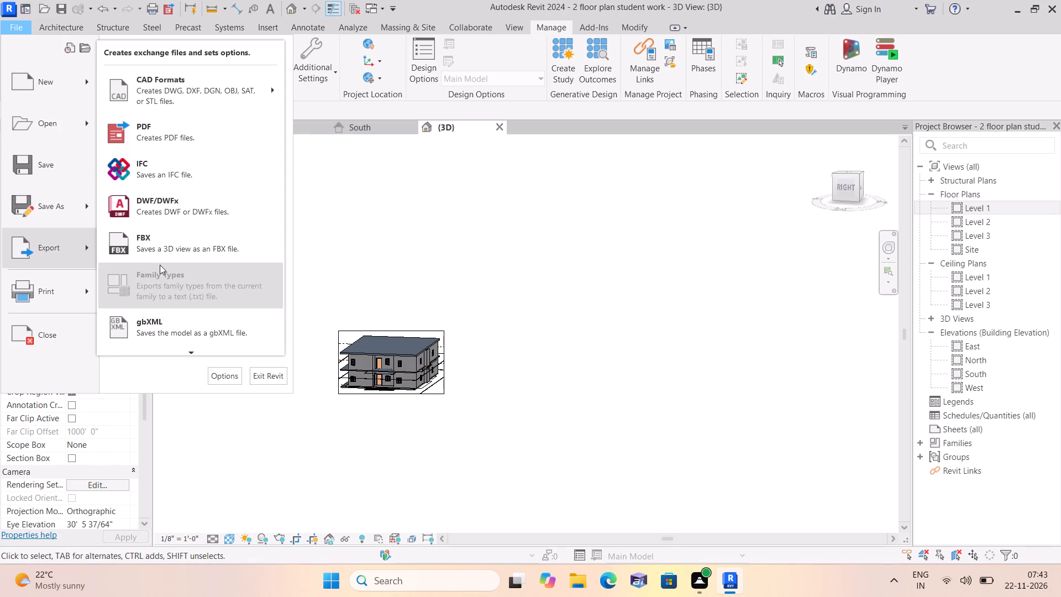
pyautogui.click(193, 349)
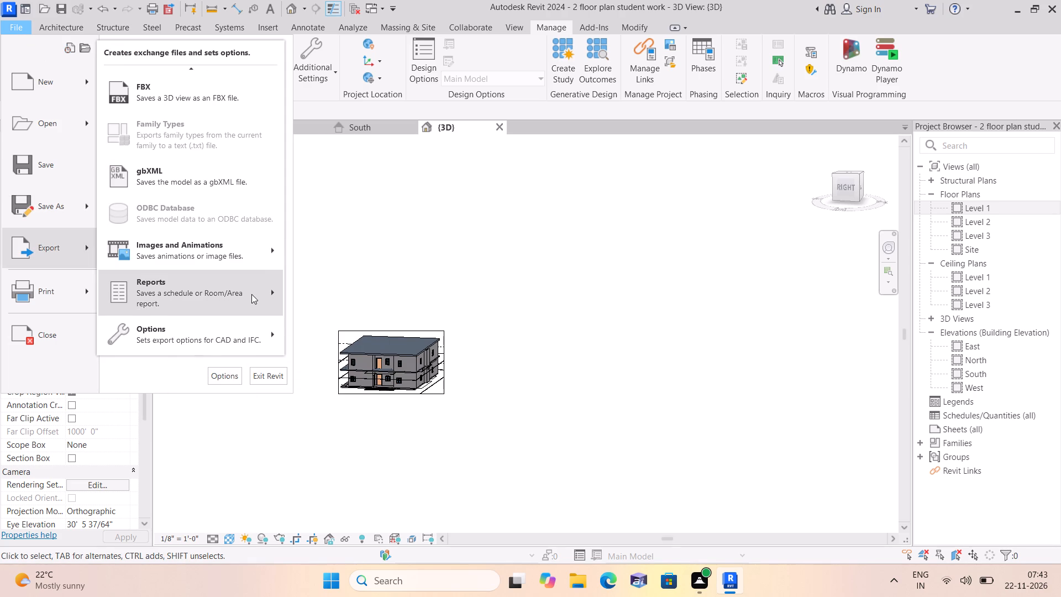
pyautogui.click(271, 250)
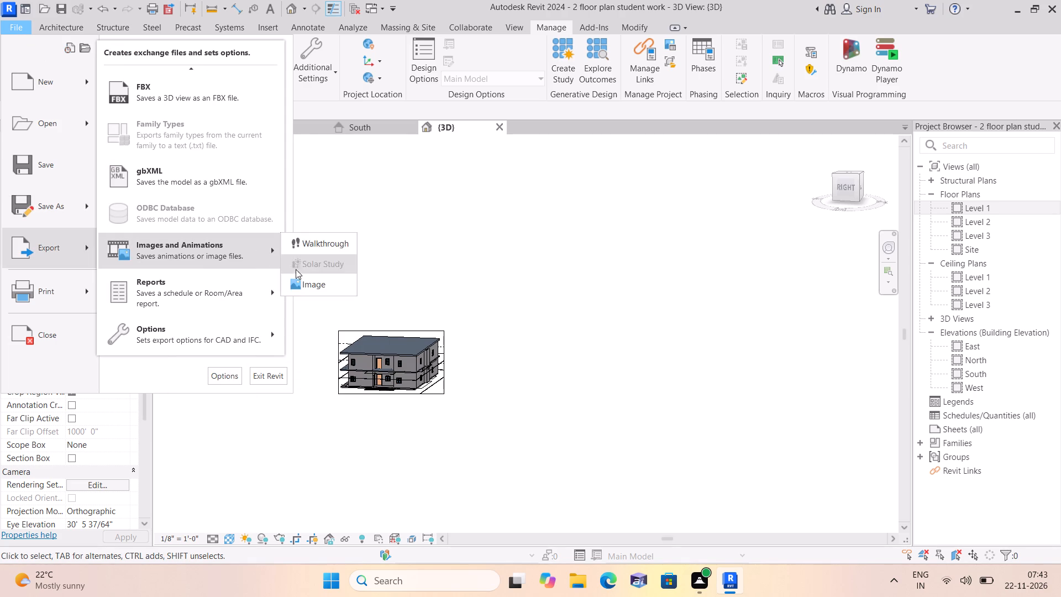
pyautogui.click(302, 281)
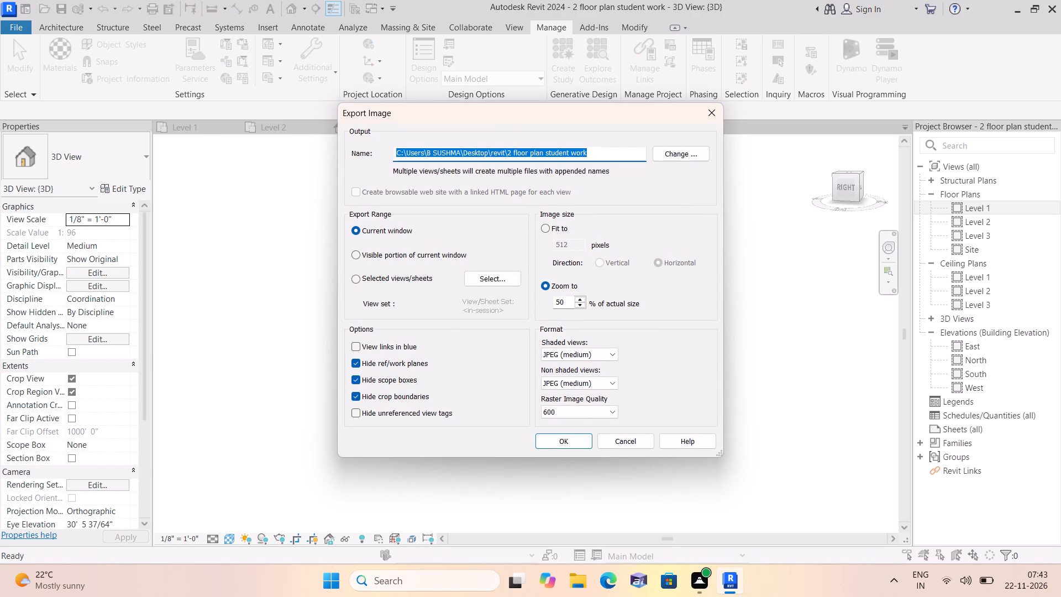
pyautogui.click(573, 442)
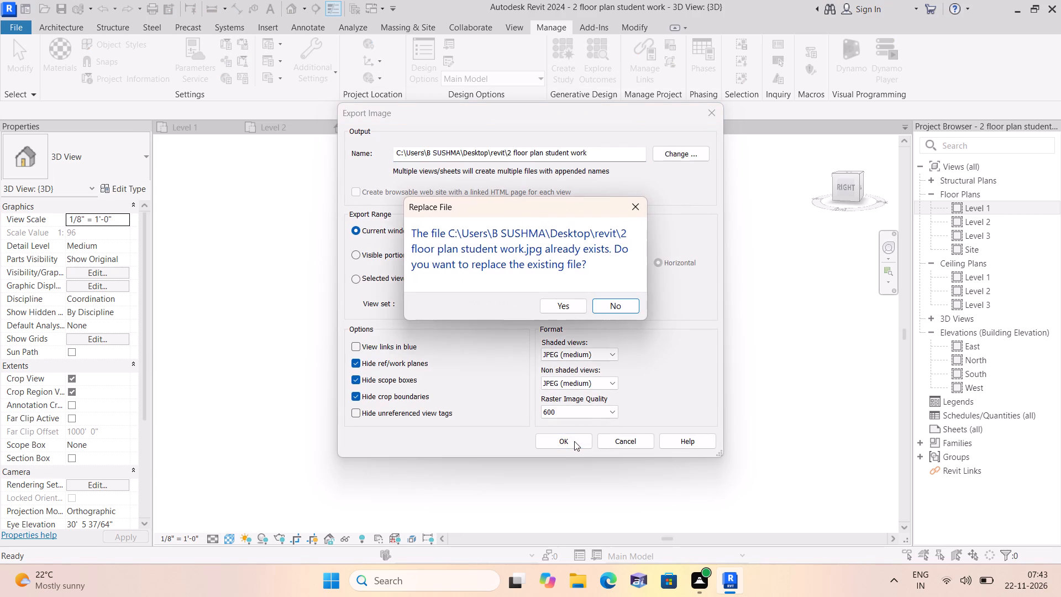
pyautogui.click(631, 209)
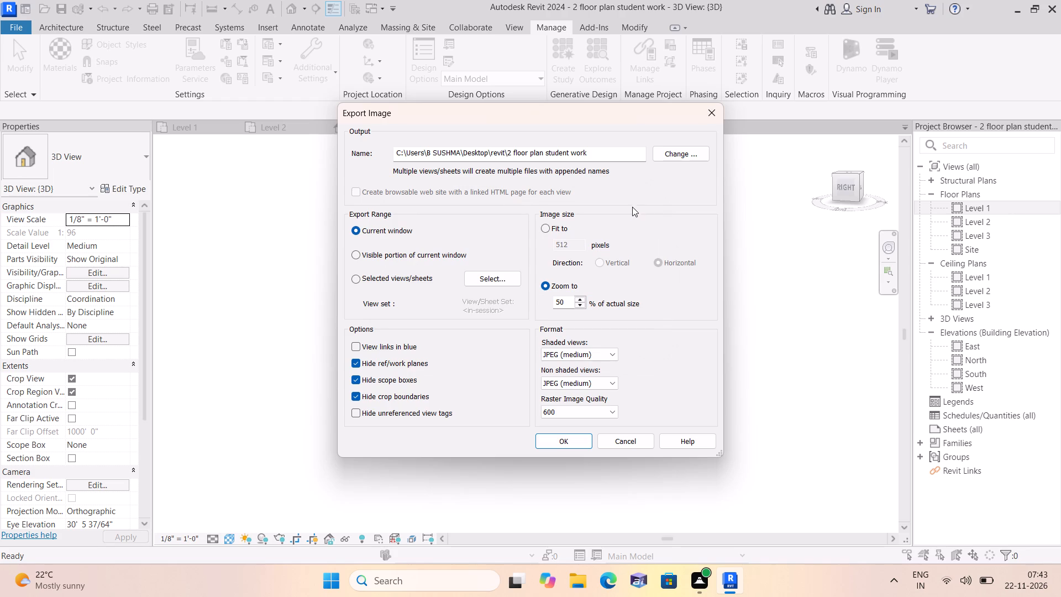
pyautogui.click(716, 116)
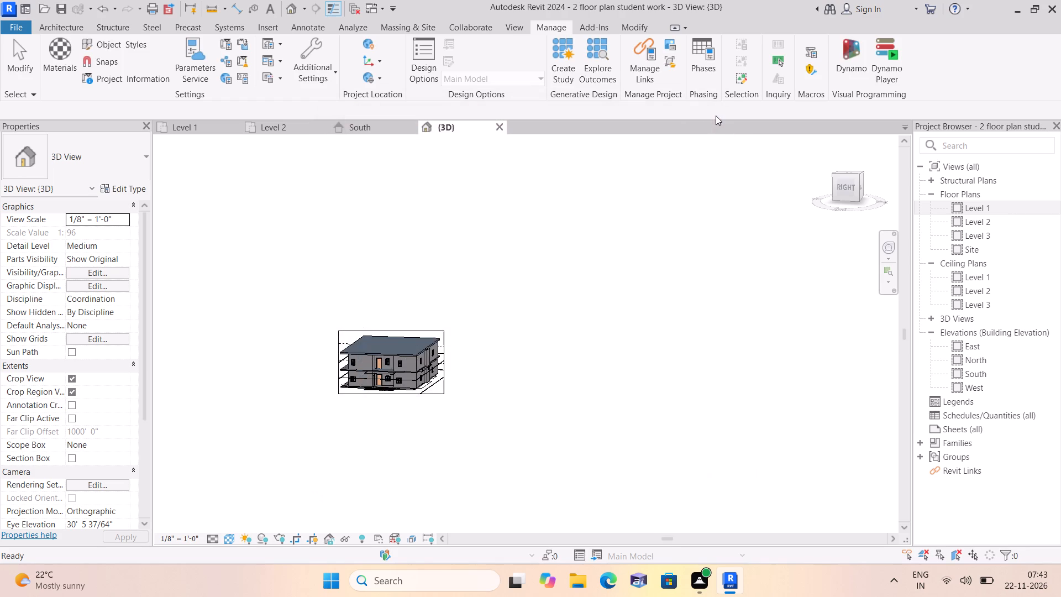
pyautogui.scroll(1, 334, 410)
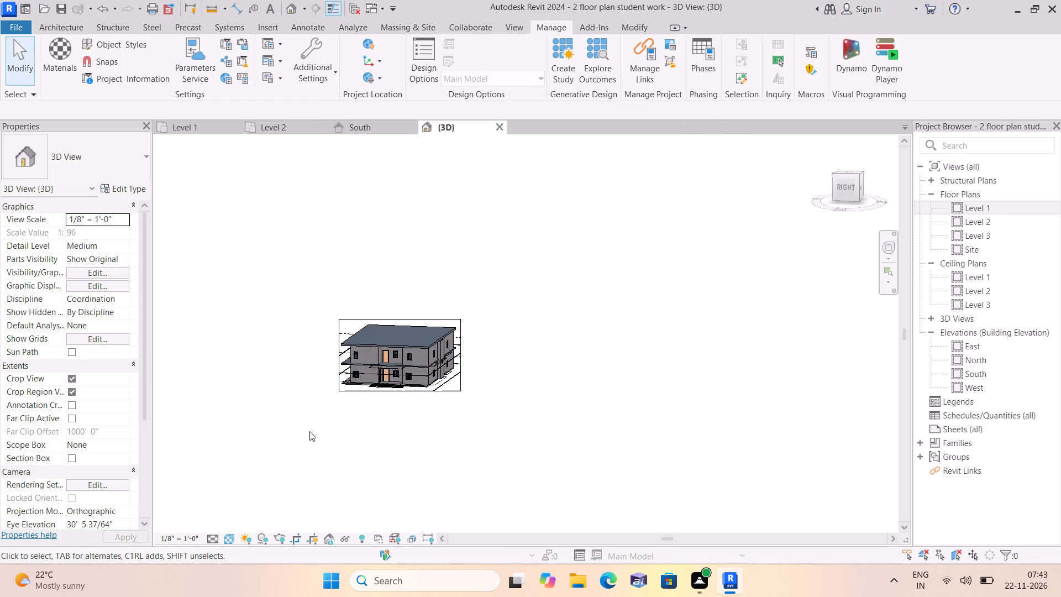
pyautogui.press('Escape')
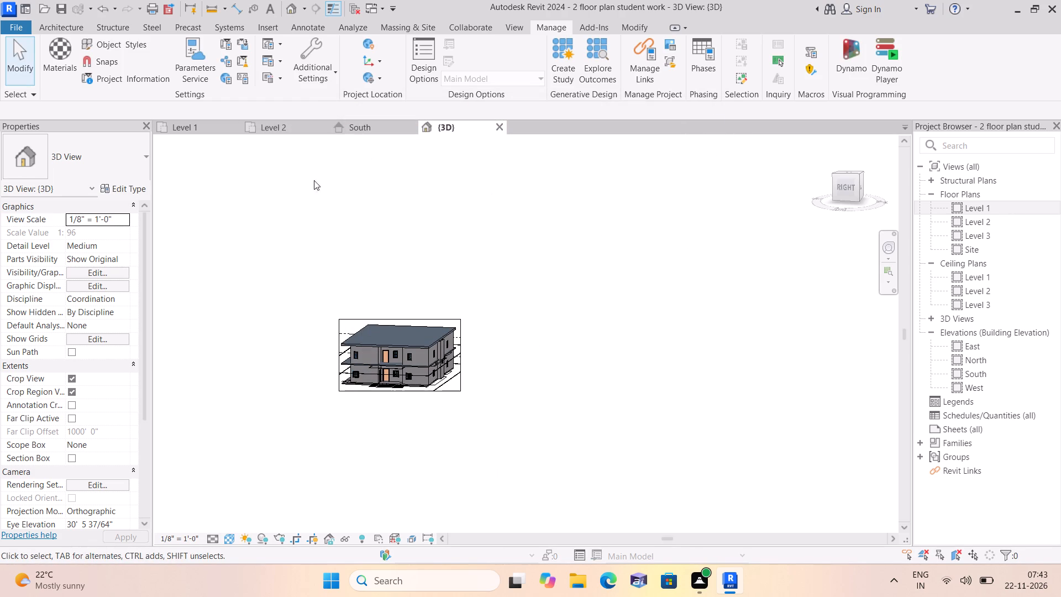